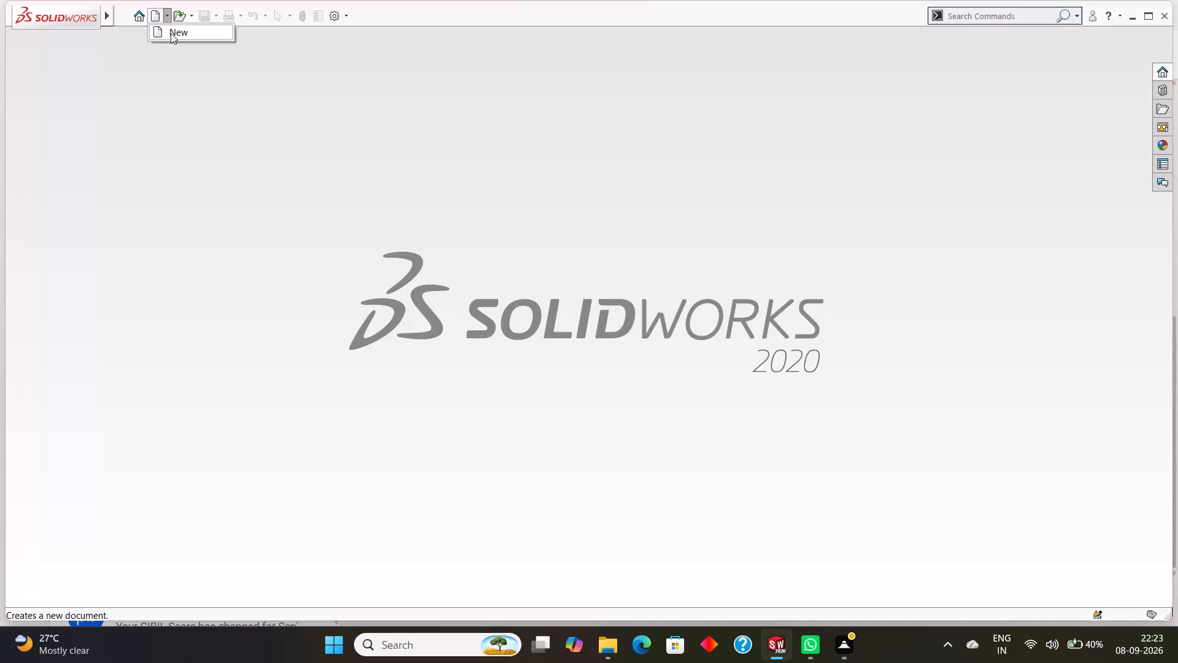
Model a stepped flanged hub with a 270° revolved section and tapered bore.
Create a new part document.
left_click(171, 36)
left_click(297, 290)
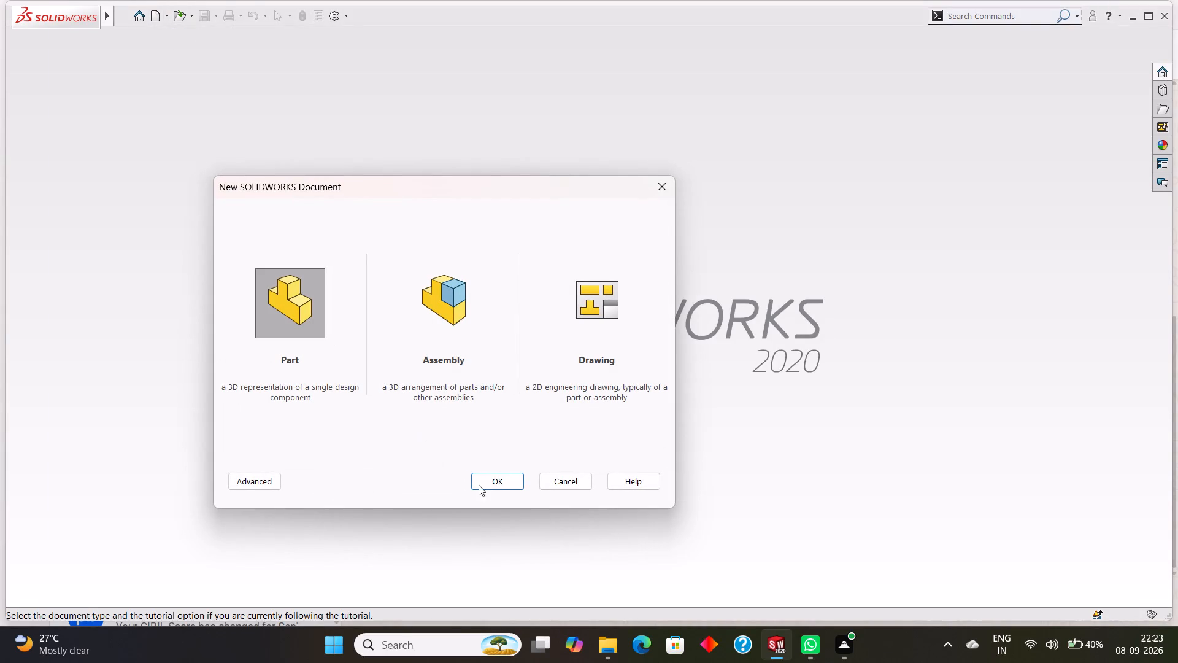
left_click(487, 485)
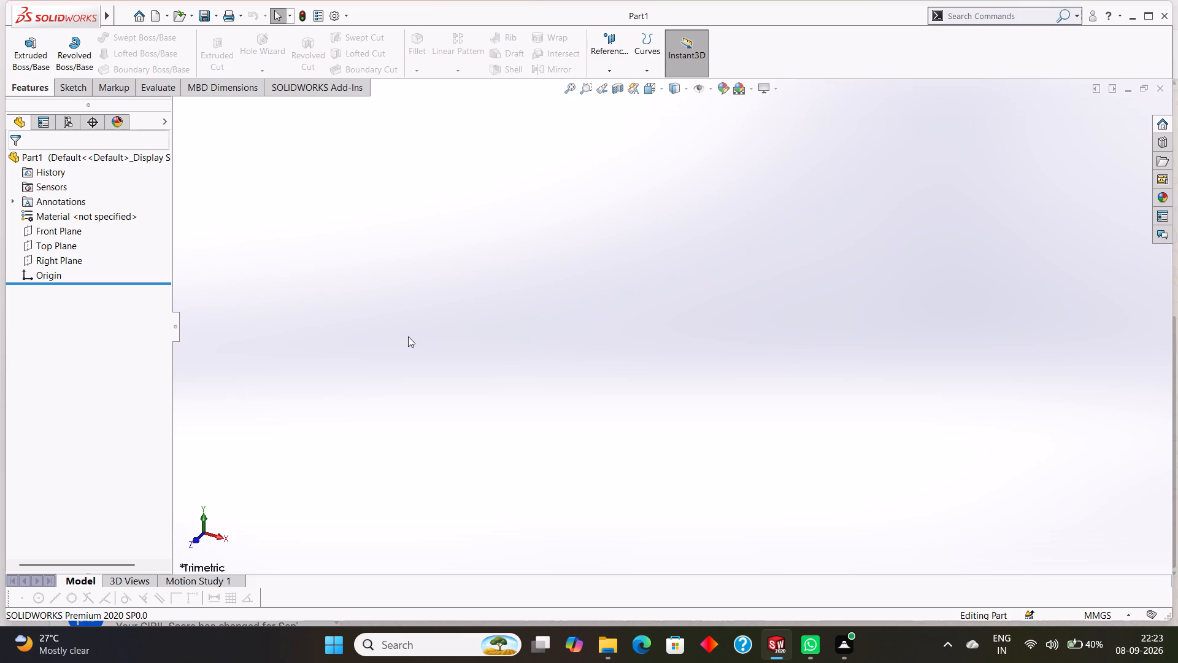
Sketch lines on the Right Plane from the origin: about 33 mm vertical, rising slope, about 30 mm horizontal, short vertical, about 25 mm horizontal.
left_click(64, 229)
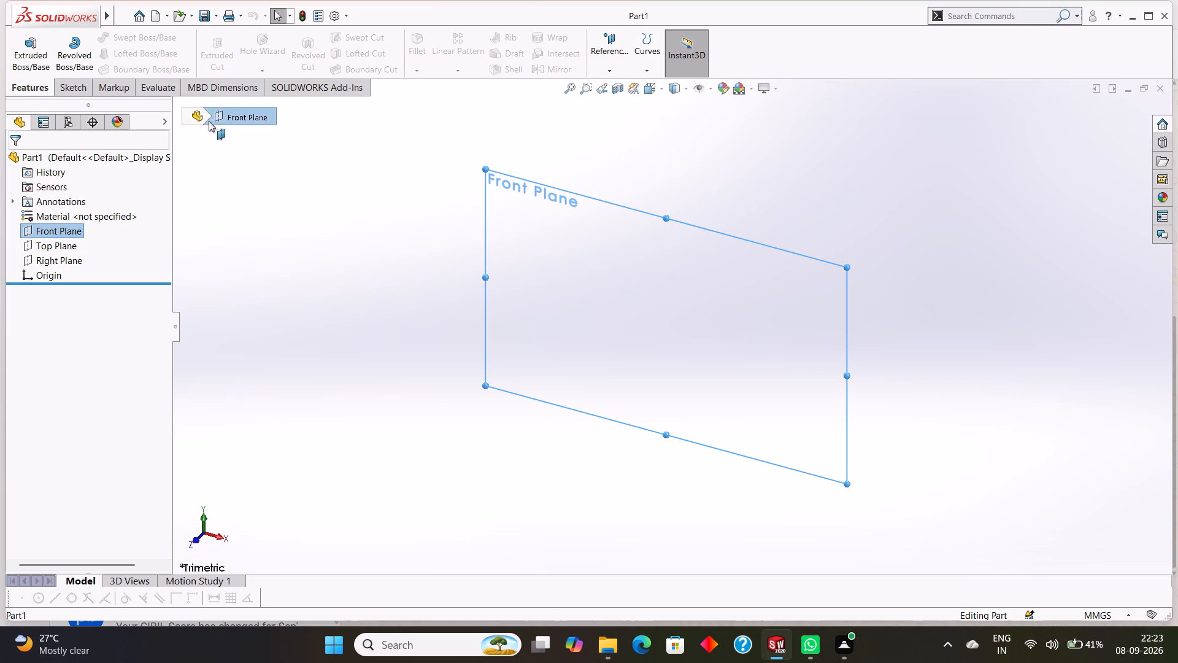
left_click_drag(77, 85, 82, 76)
left_click(80, 83)
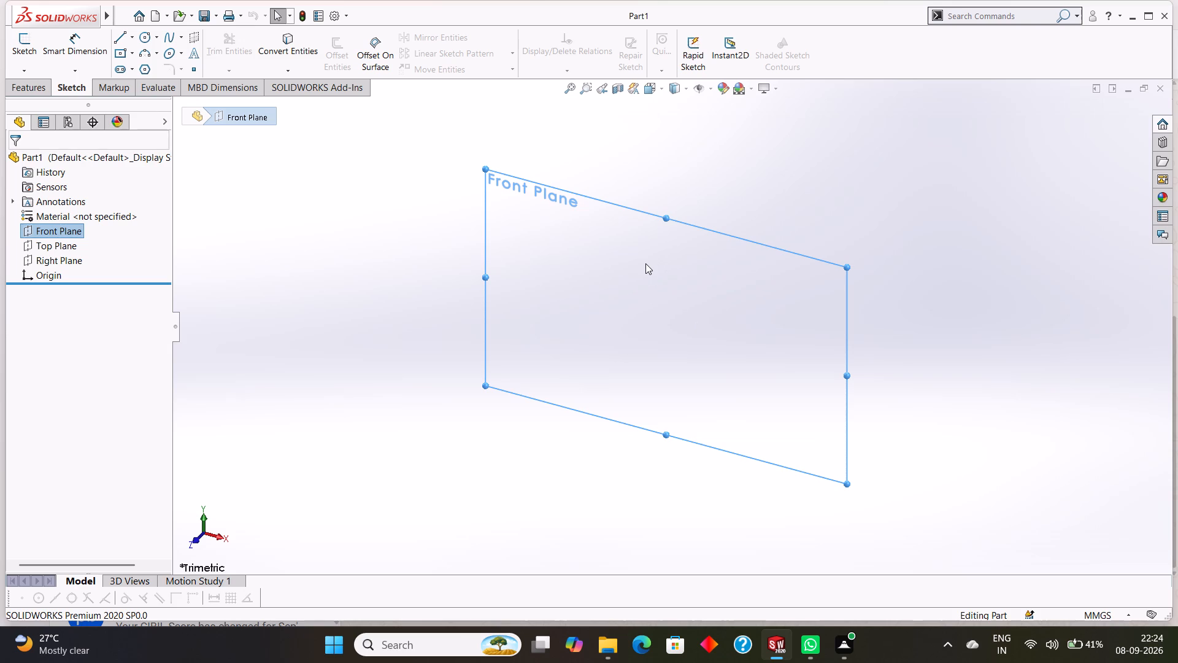
left_click(50, 259)
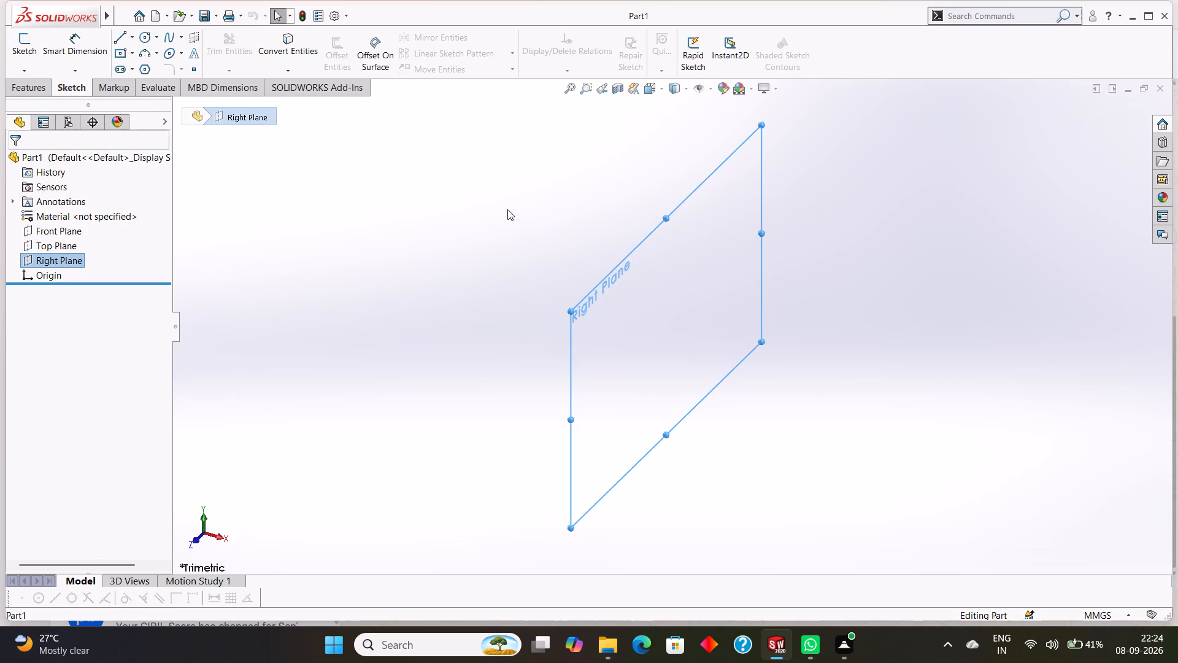
left_click(724, 161)
key("ctrl+8")
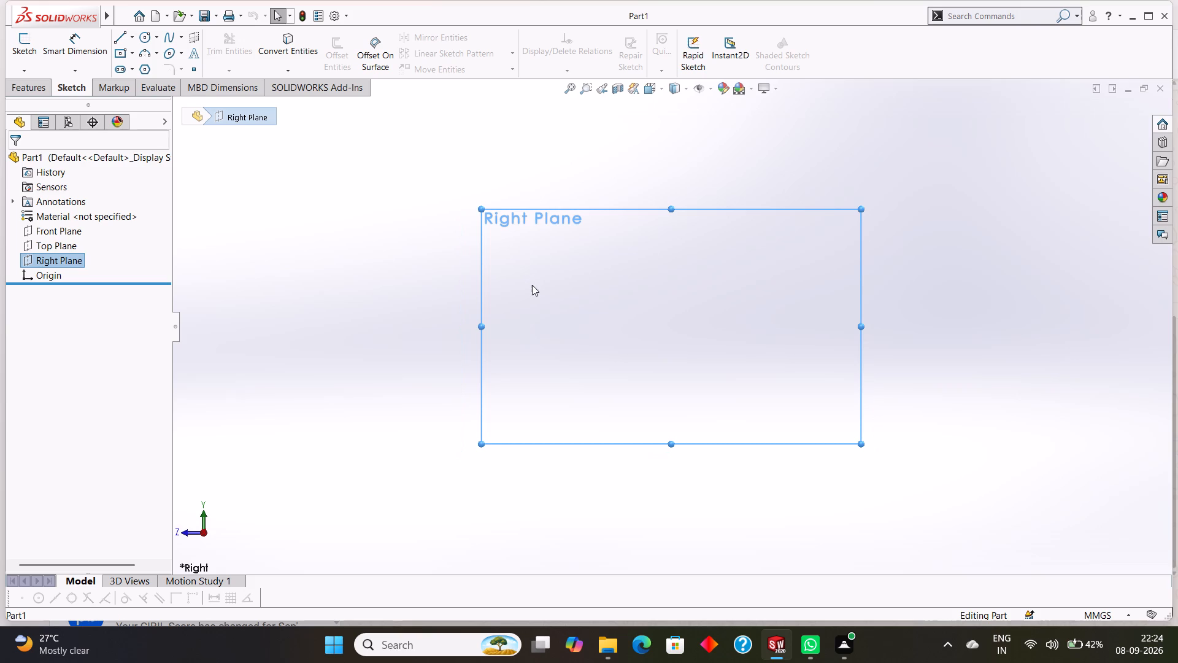
left_click(116, 34)
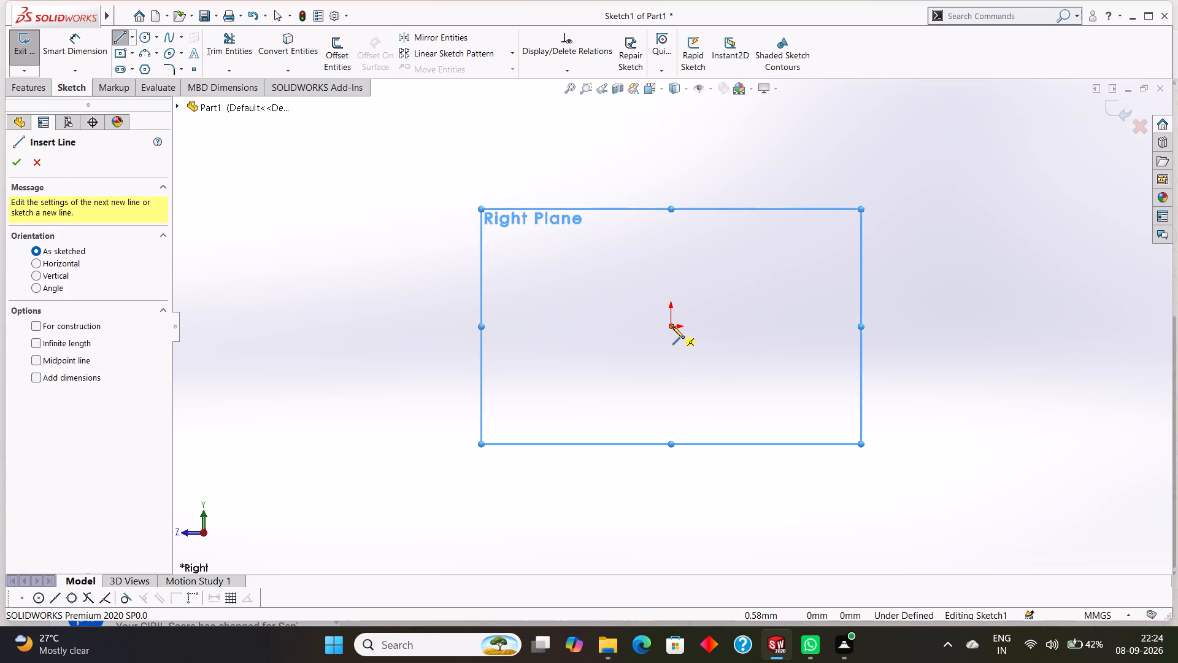
left_click(673, 326)
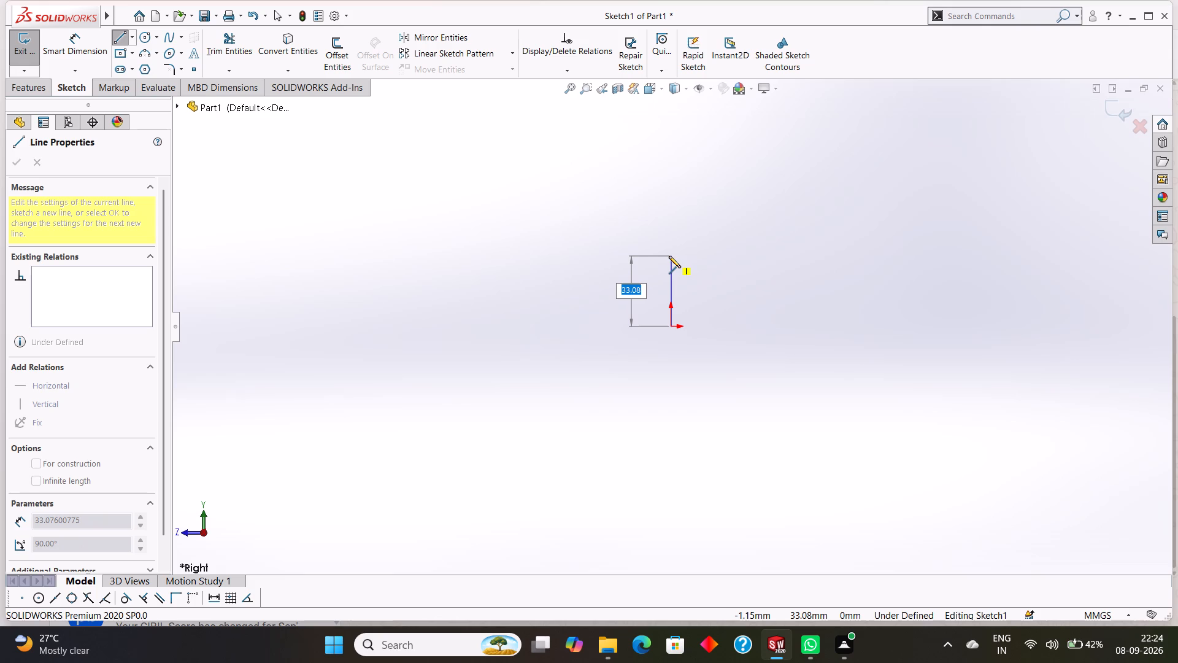
left_click(669, 256)
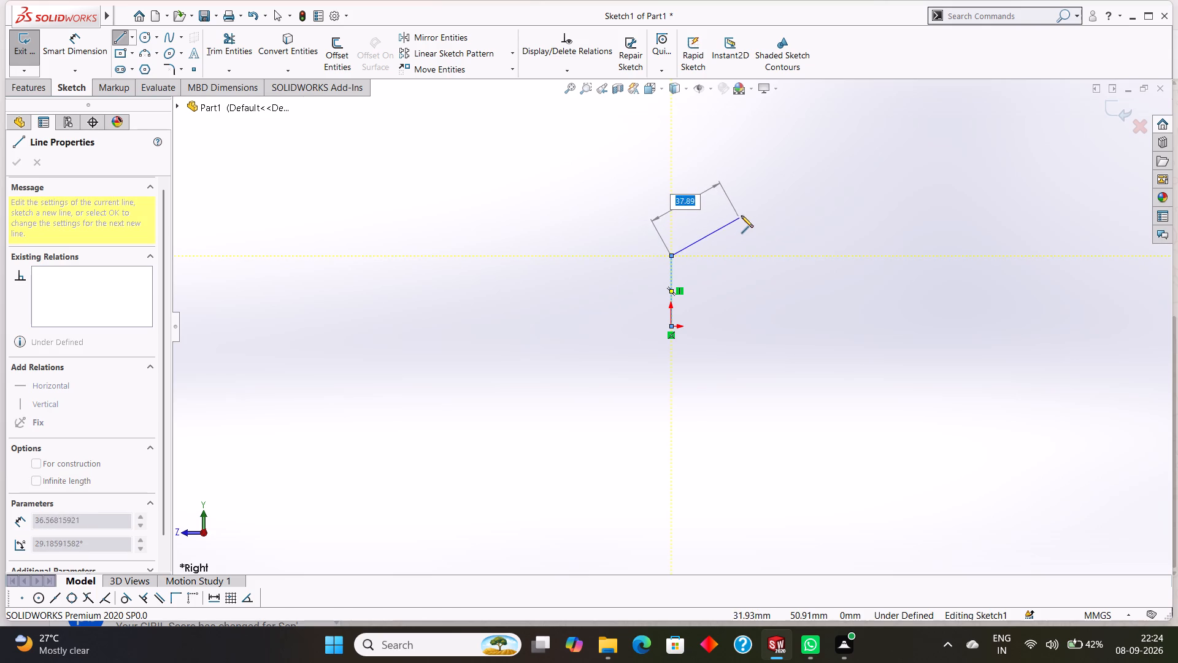
left_click(755, 209)
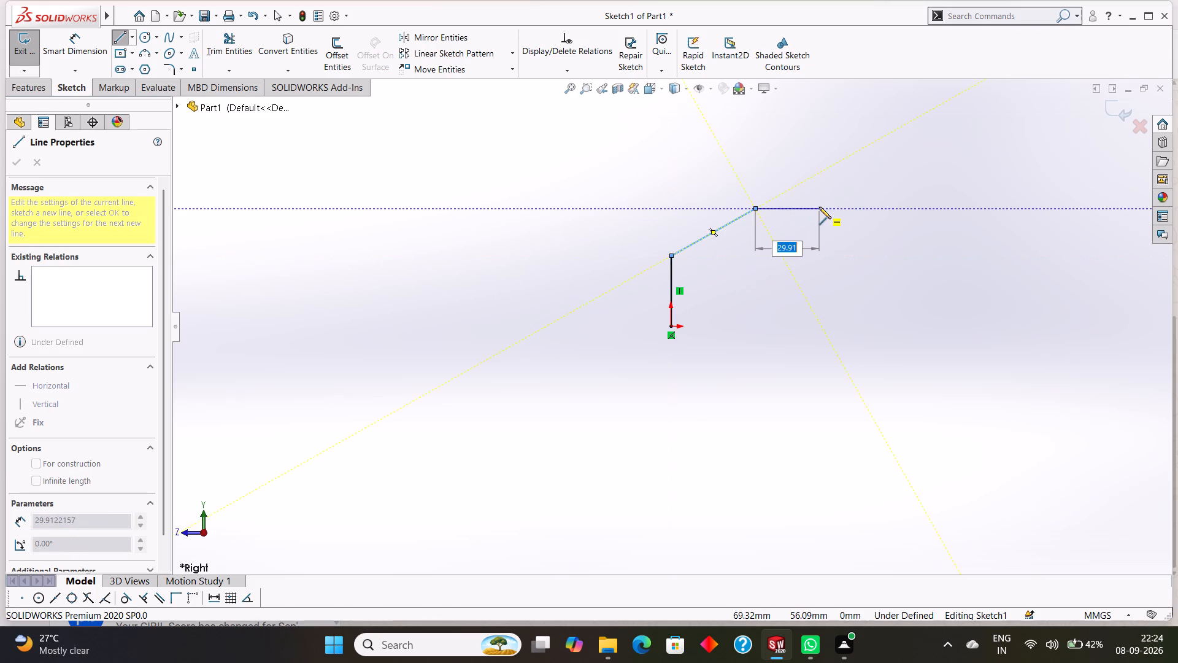
left_click(819, 207)
left_click(820, 157)
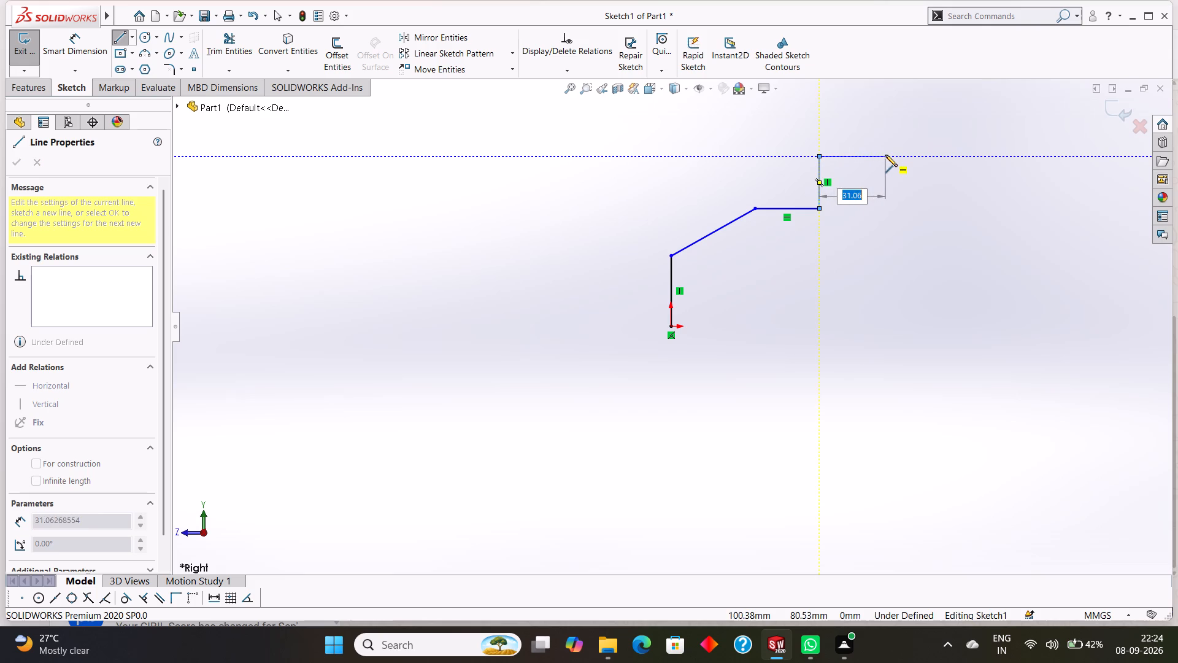
left_click(872, 155)
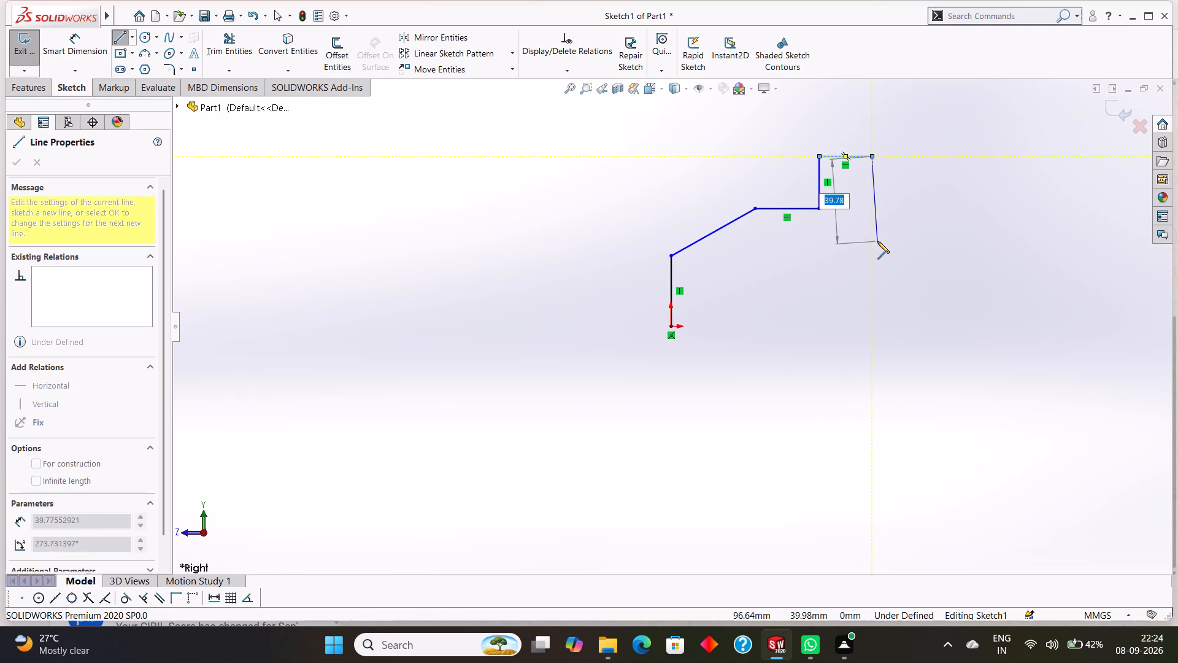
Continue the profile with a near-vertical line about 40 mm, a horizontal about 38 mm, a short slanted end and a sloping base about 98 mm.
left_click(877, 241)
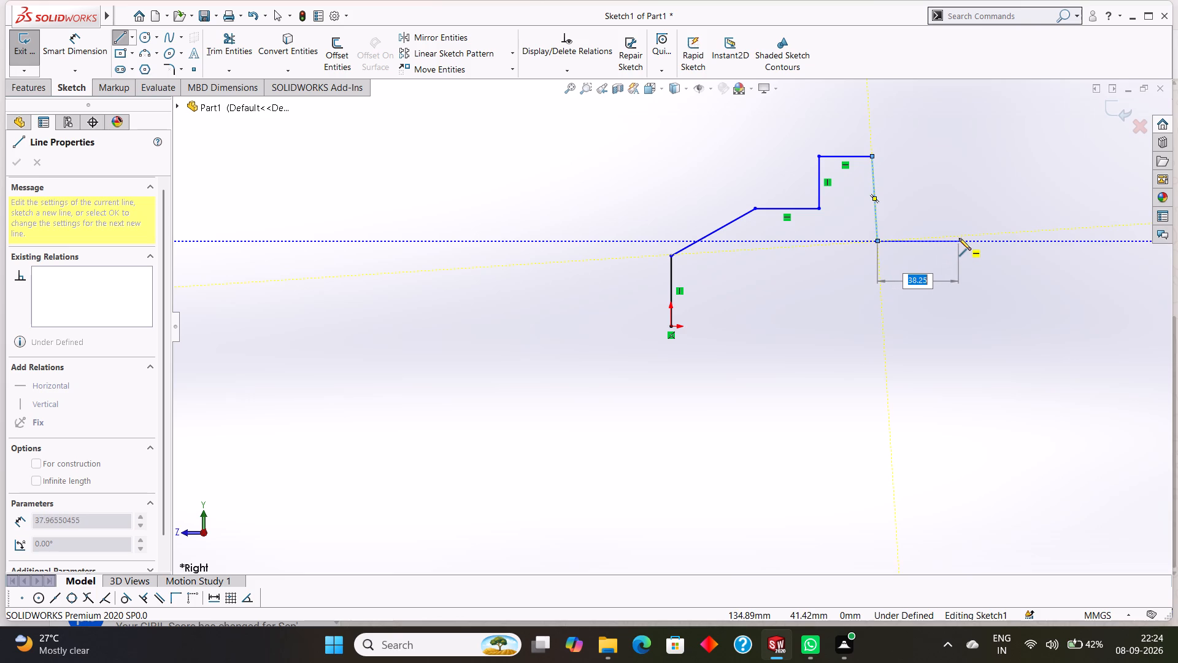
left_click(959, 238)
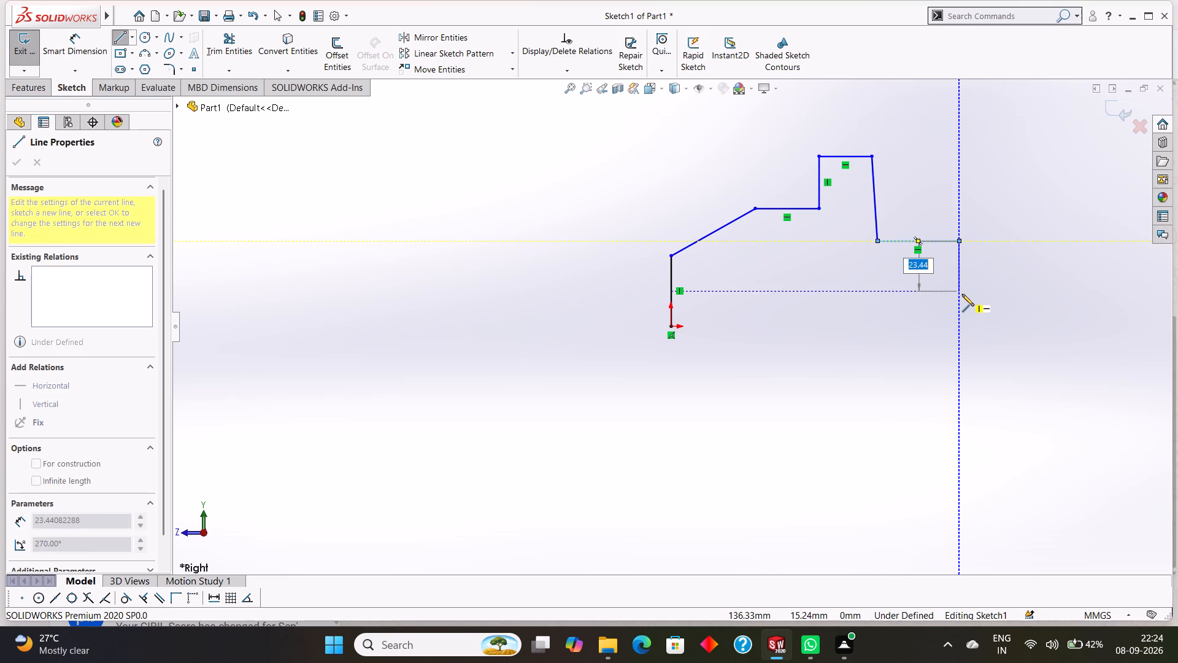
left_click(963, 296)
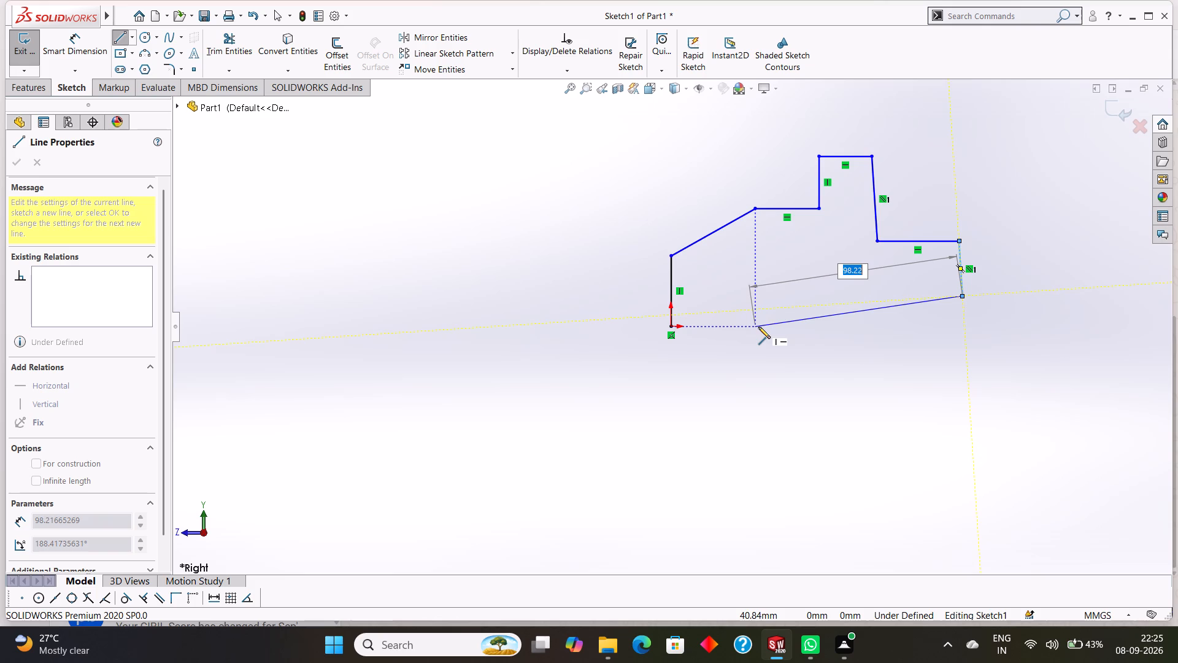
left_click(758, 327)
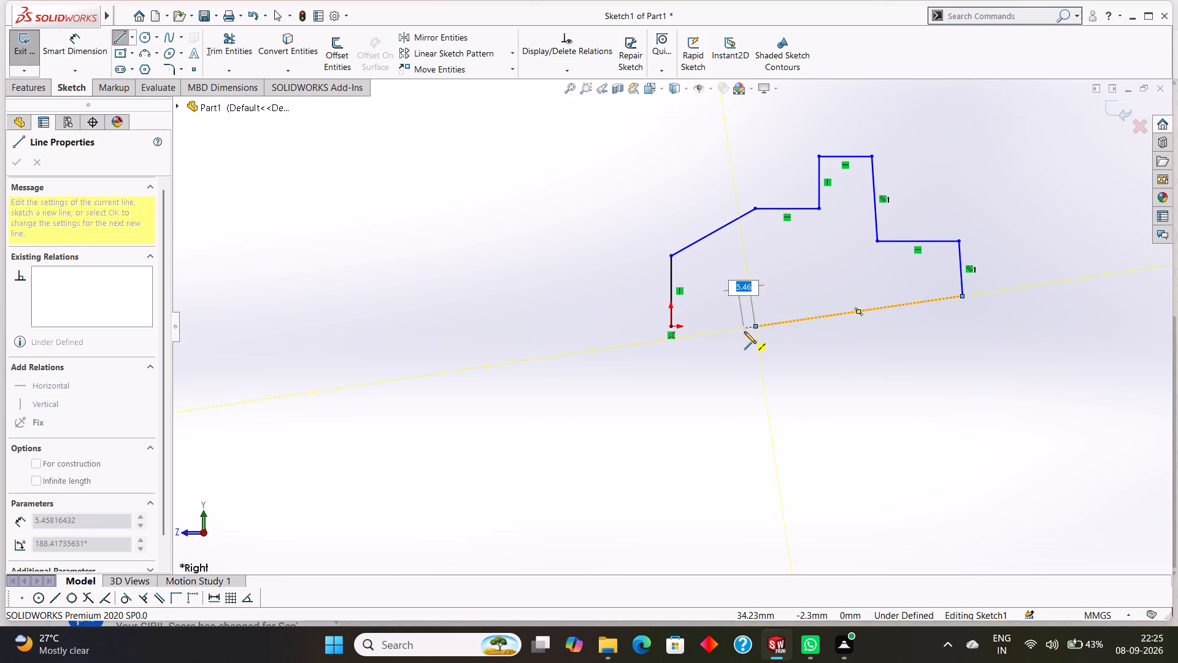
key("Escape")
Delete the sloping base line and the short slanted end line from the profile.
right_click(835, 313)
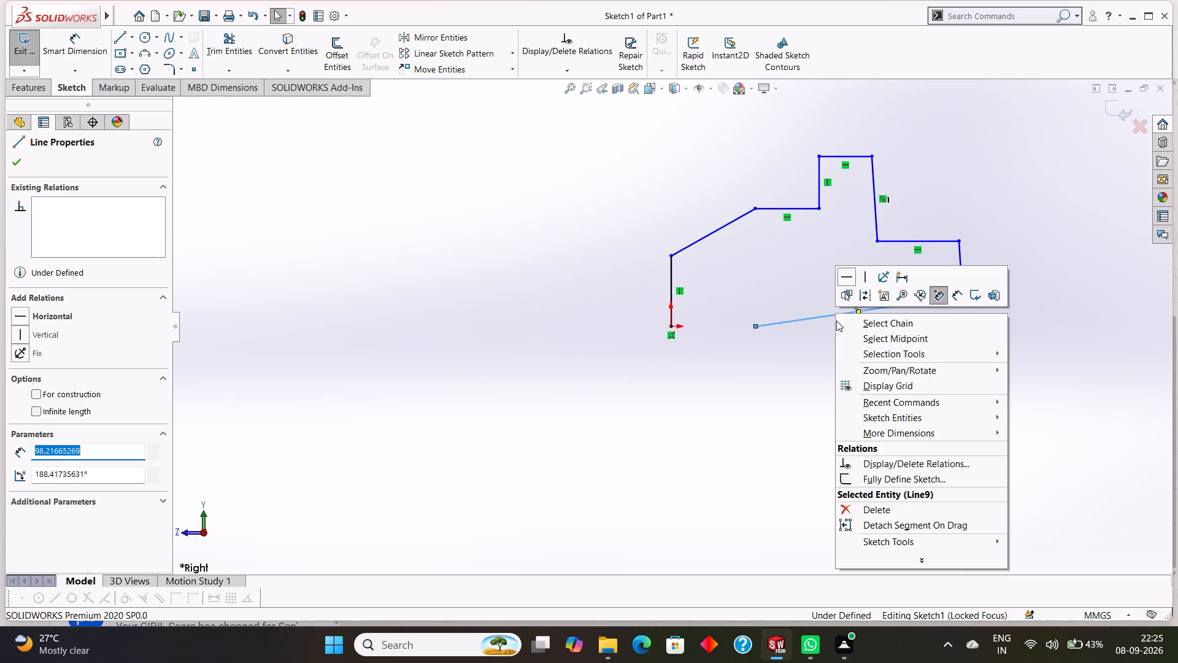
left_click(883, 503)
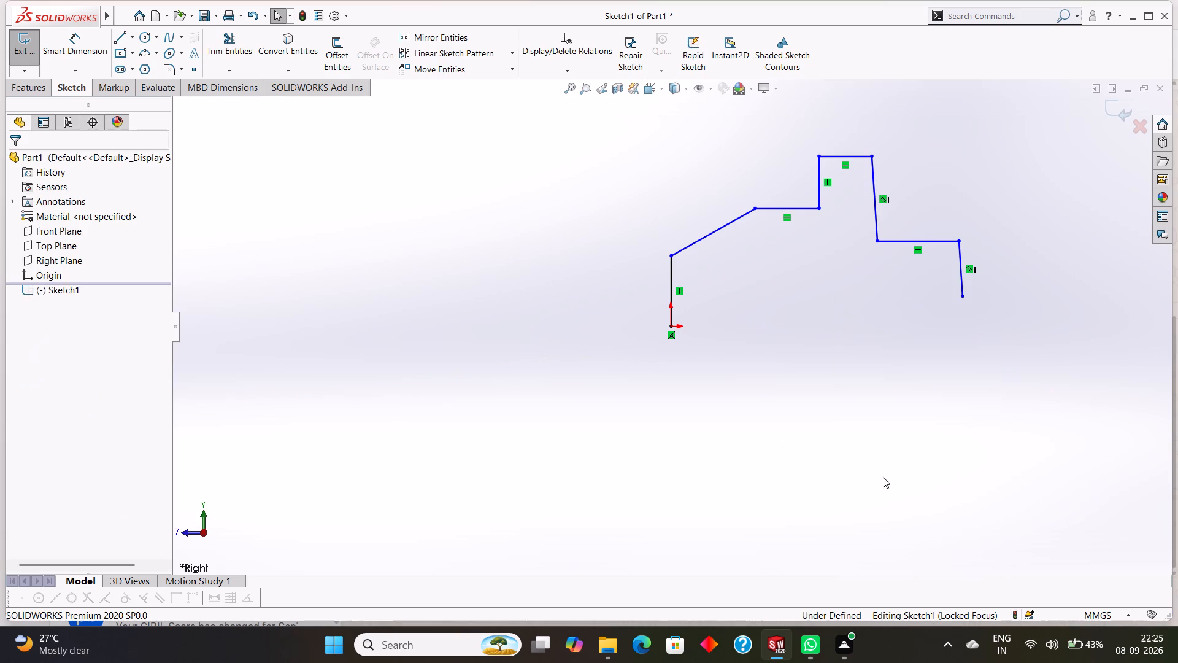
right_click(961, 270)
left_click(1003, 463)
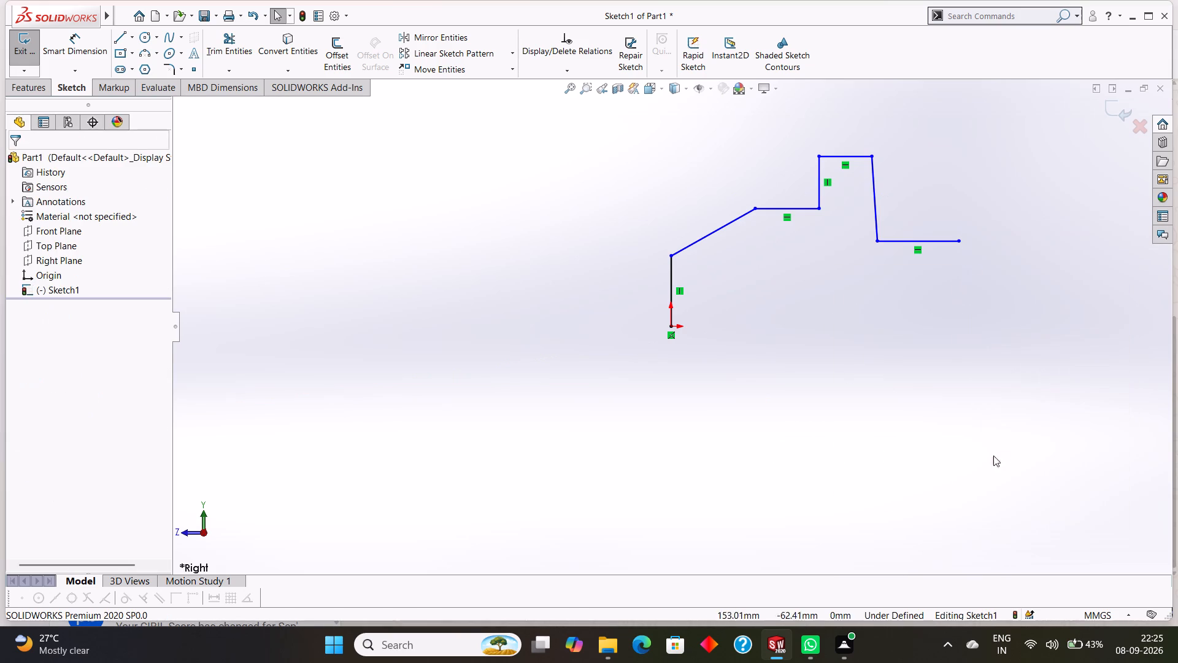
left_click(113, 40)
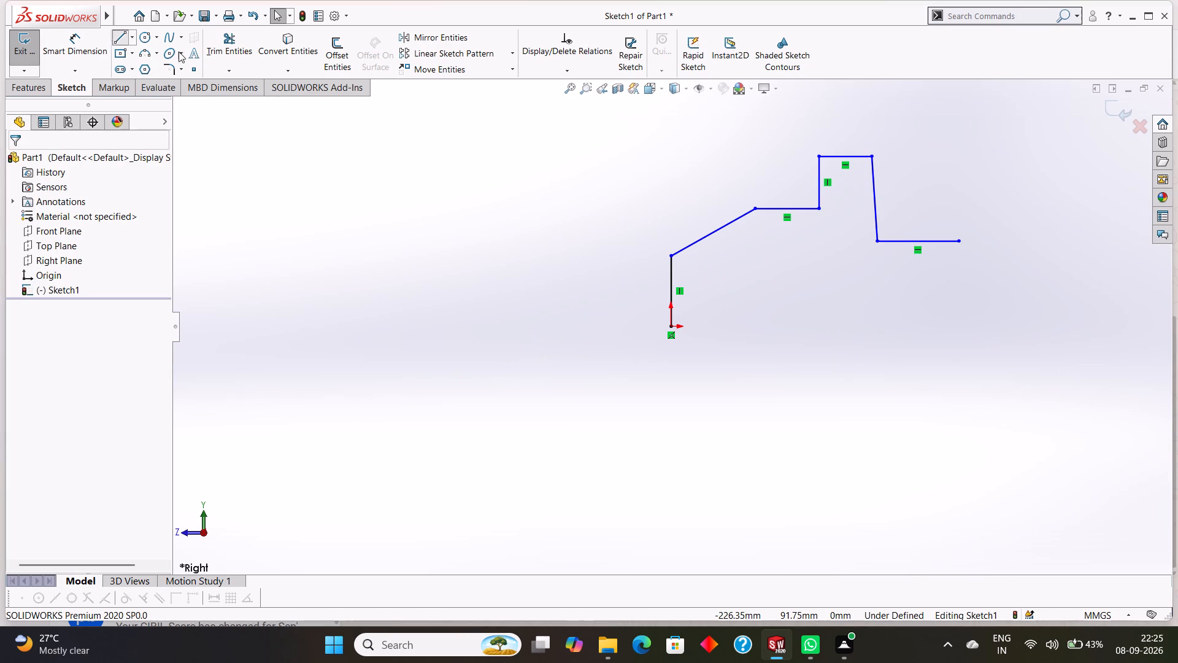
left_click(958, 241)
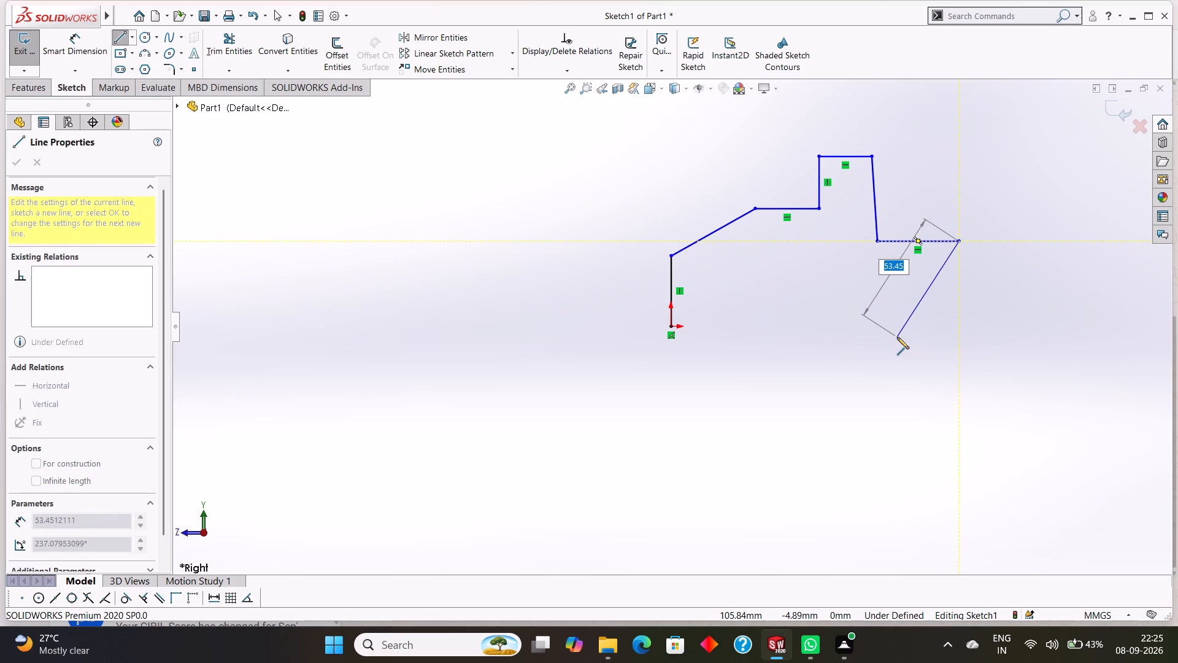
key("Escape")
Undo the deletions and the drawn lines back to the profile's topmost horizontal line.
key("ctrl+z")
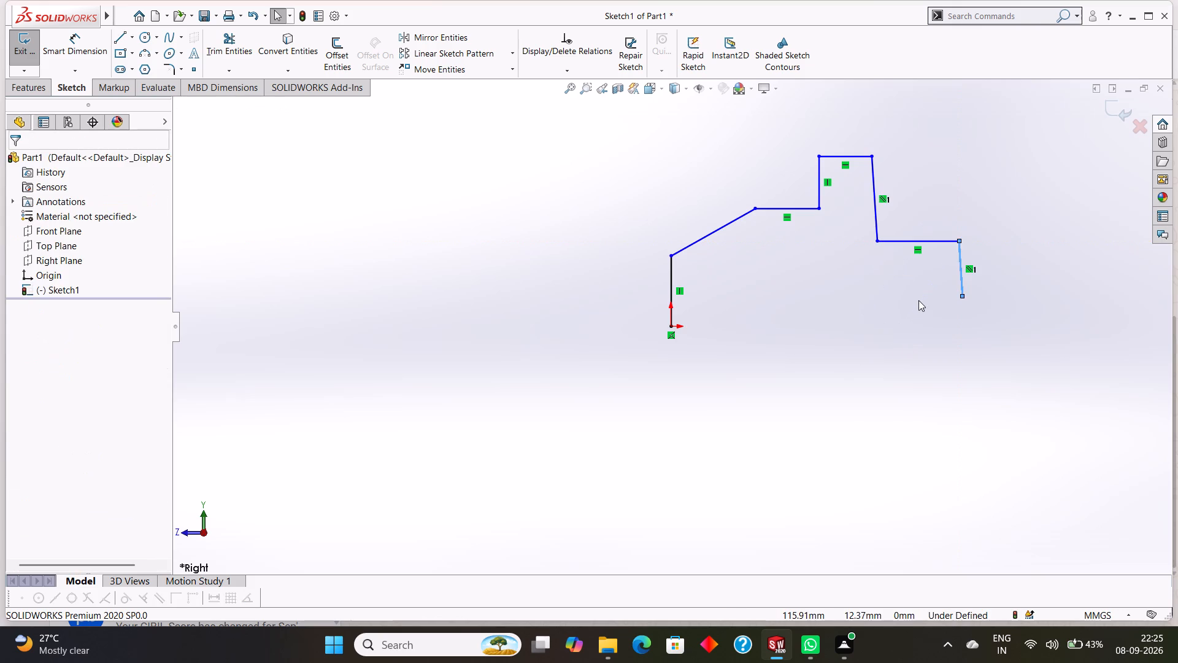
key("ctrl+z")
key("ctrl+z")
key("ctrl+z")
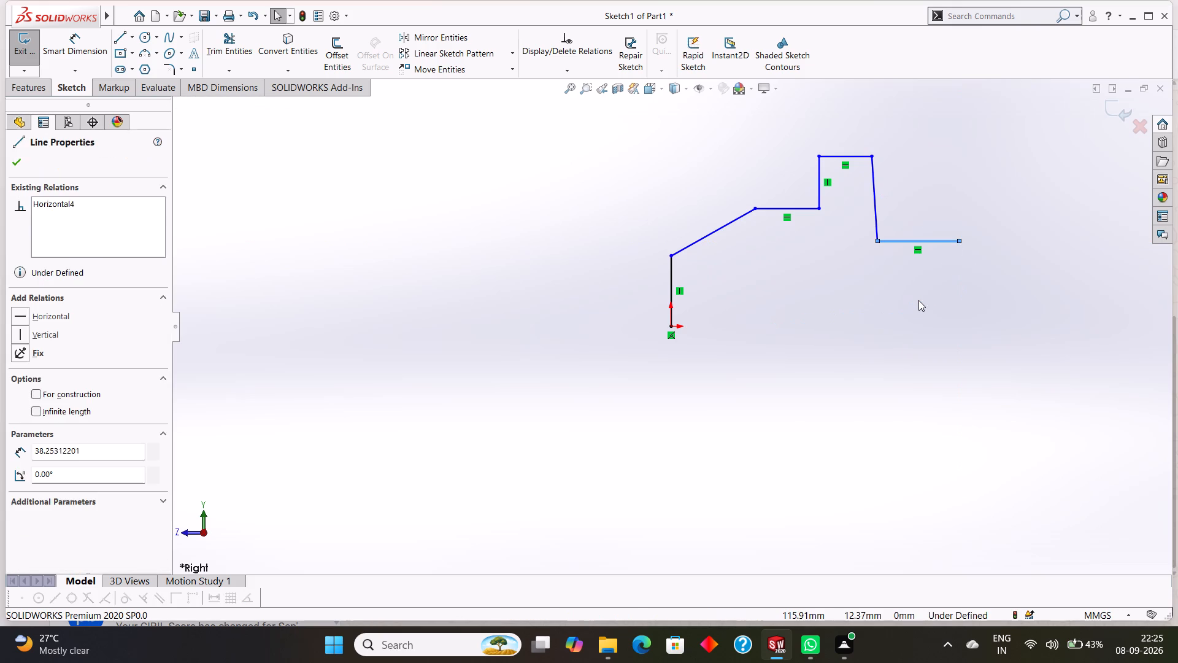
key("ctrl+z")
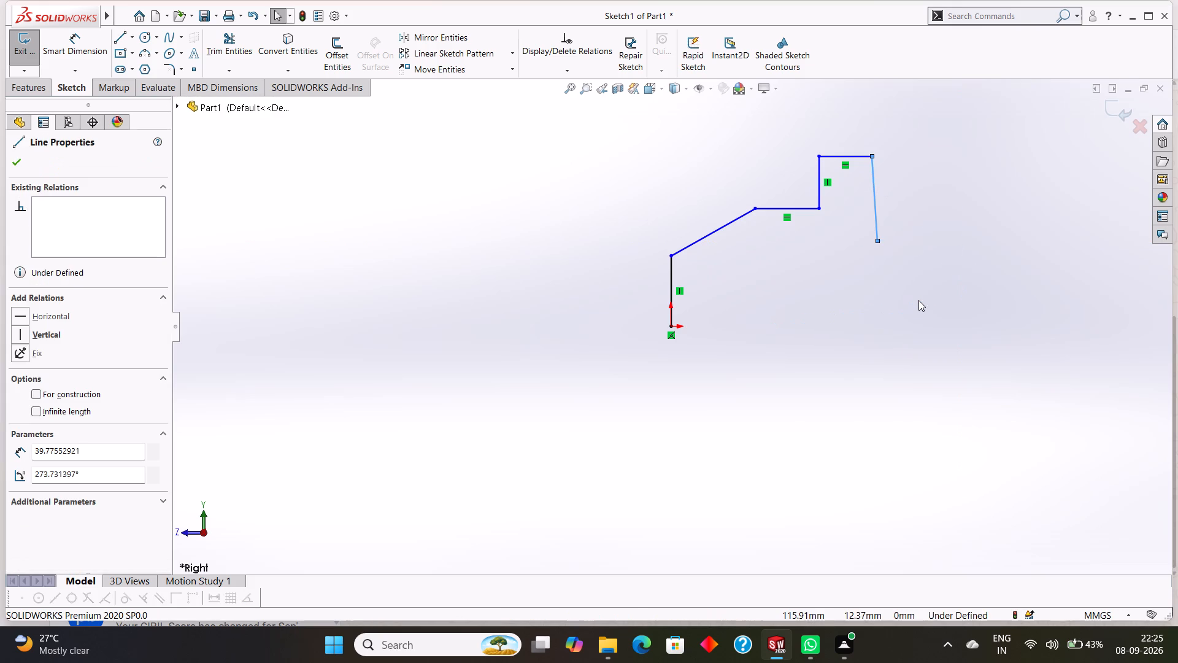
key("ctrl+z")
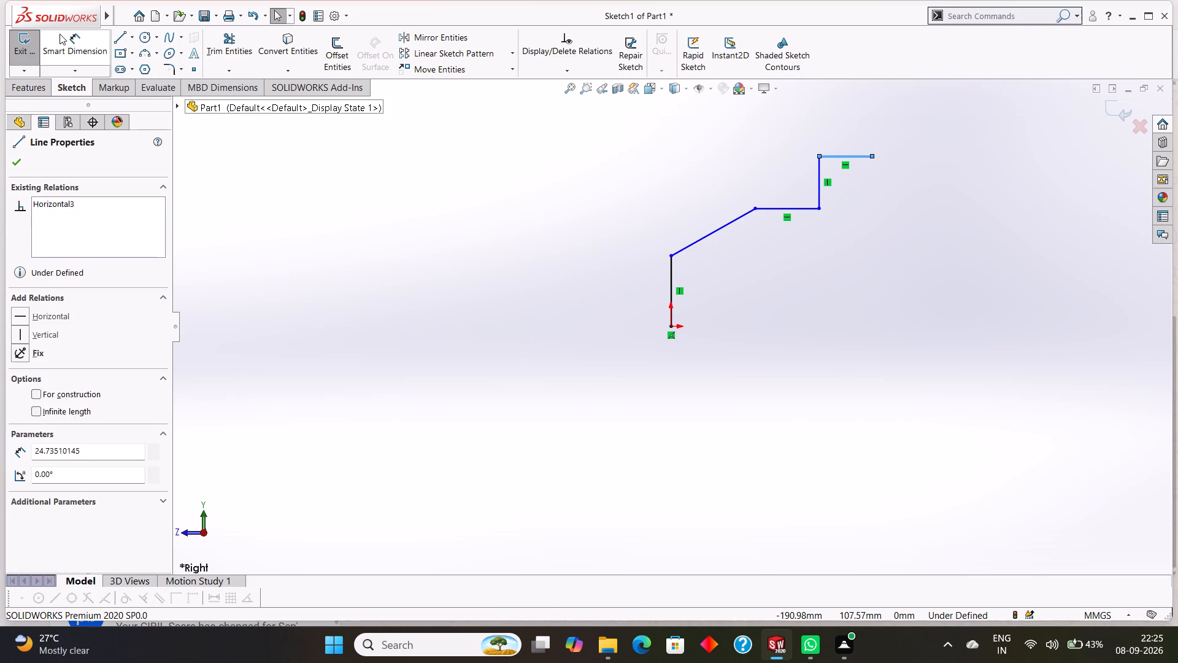
Close the profile with a vertical line down, a horizontal step, a short vertical end and a horizontal base about 136 mm to the origin.
left_click(124, 37)
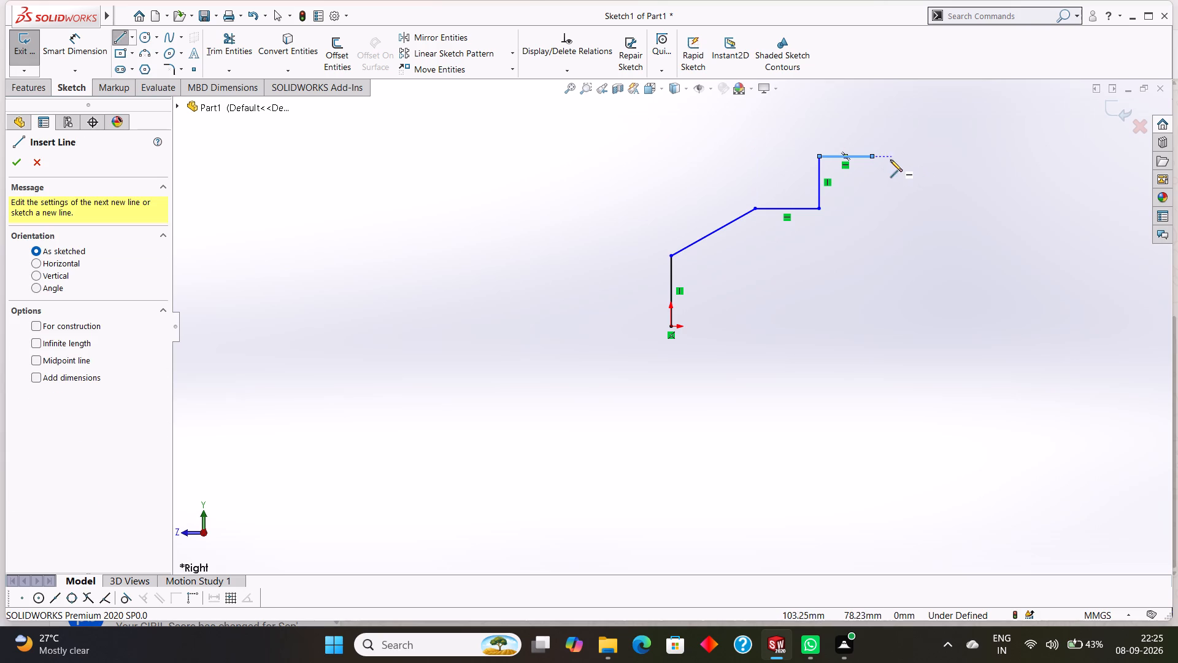
left_click(872, 157)
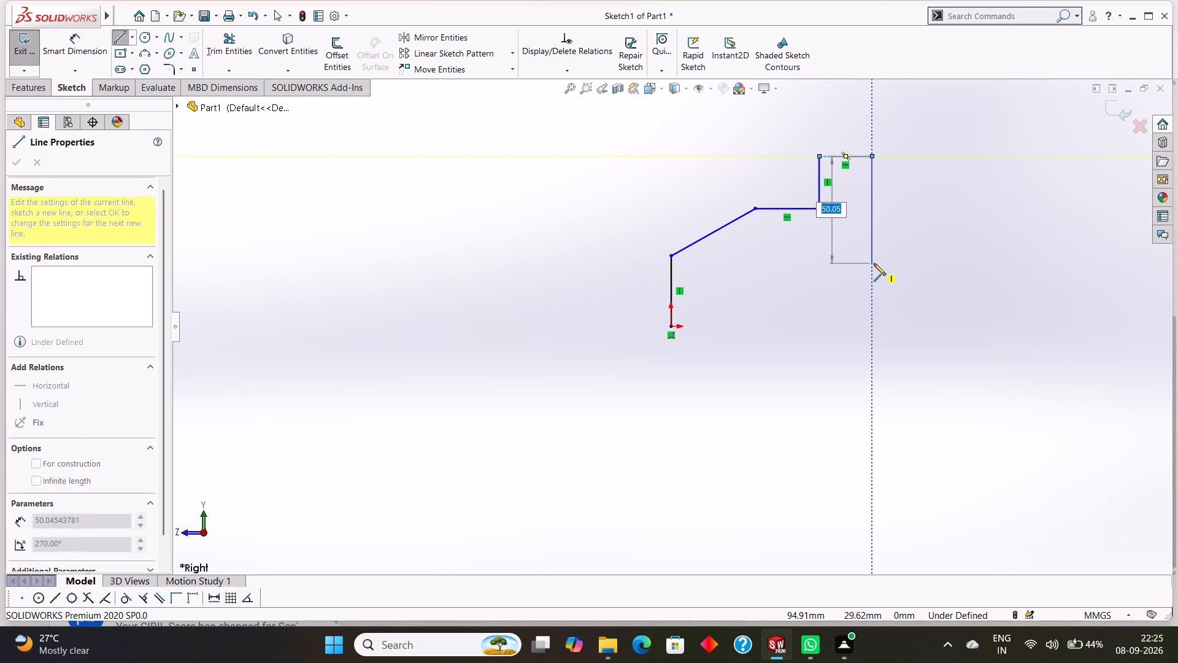
left_click(875, 280)
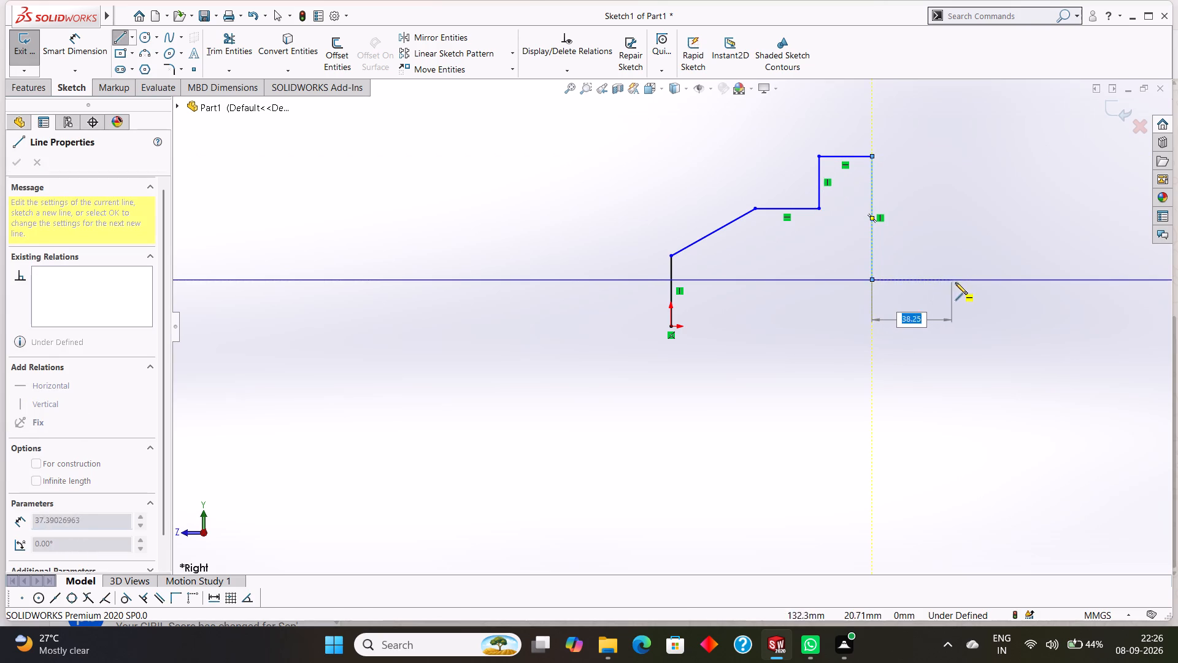
left_click(961, 281)
left_click(960, 324)
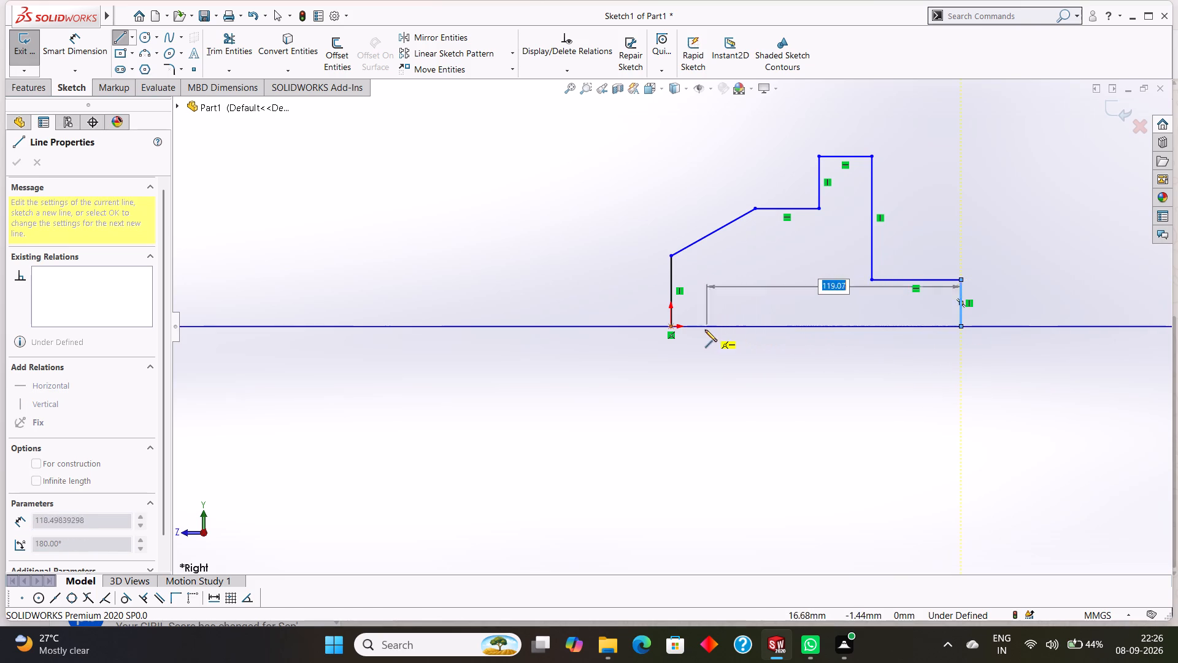
left_click(672, 325)
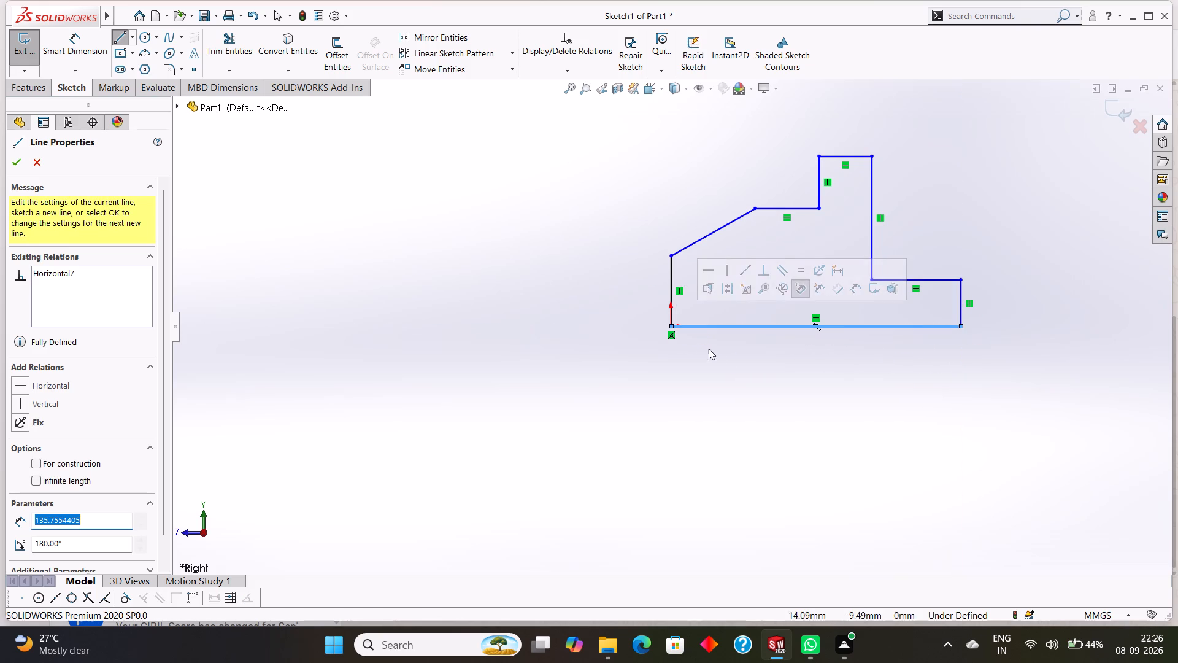
right_click(741, 357)
left_click(771, 368)
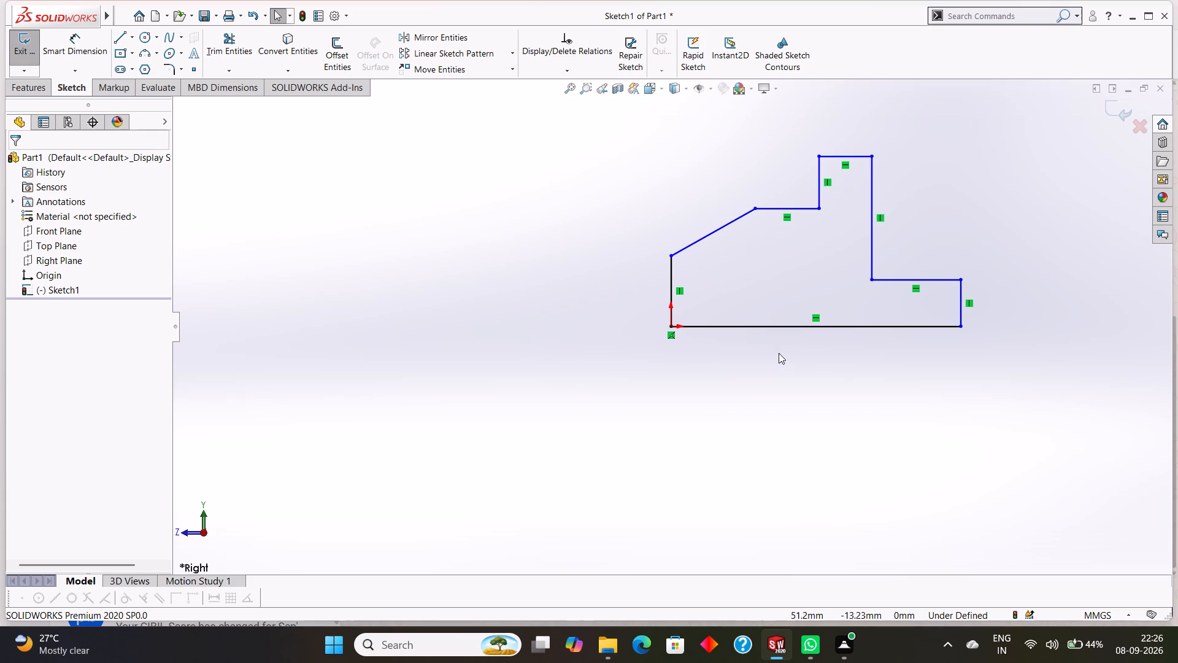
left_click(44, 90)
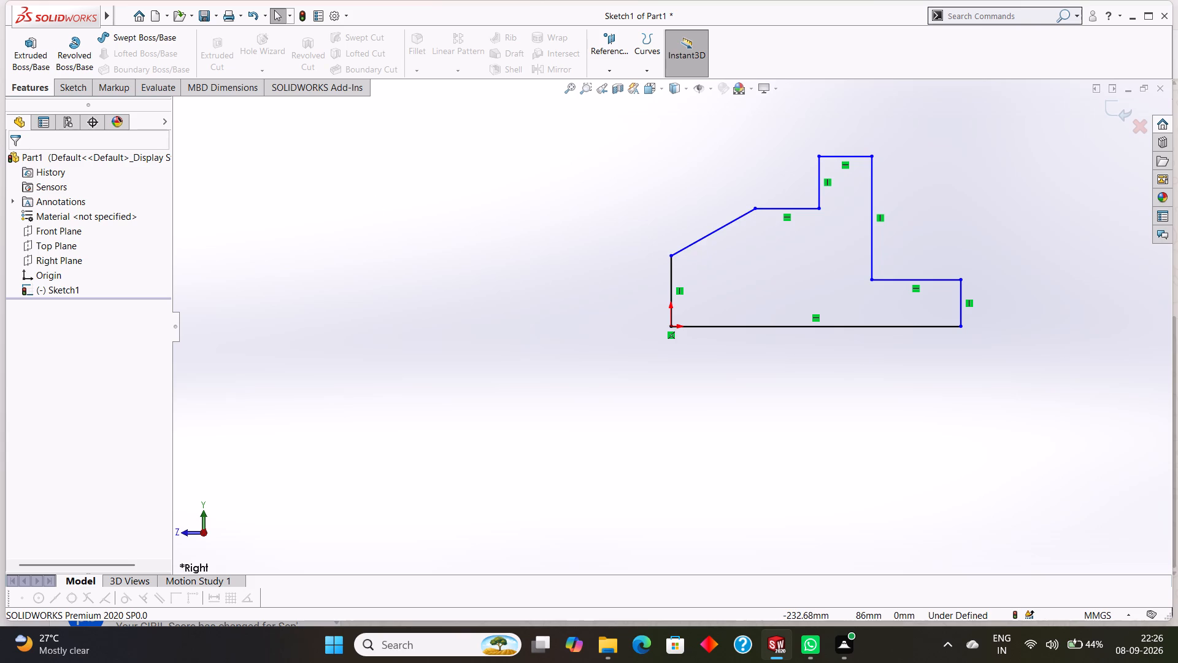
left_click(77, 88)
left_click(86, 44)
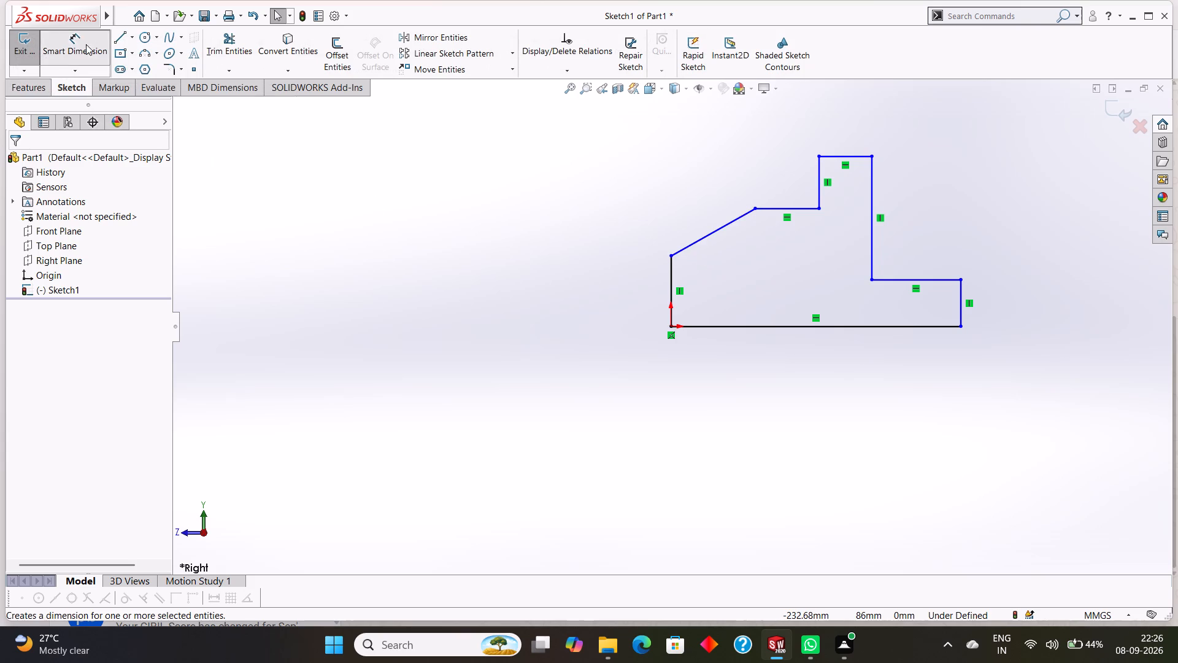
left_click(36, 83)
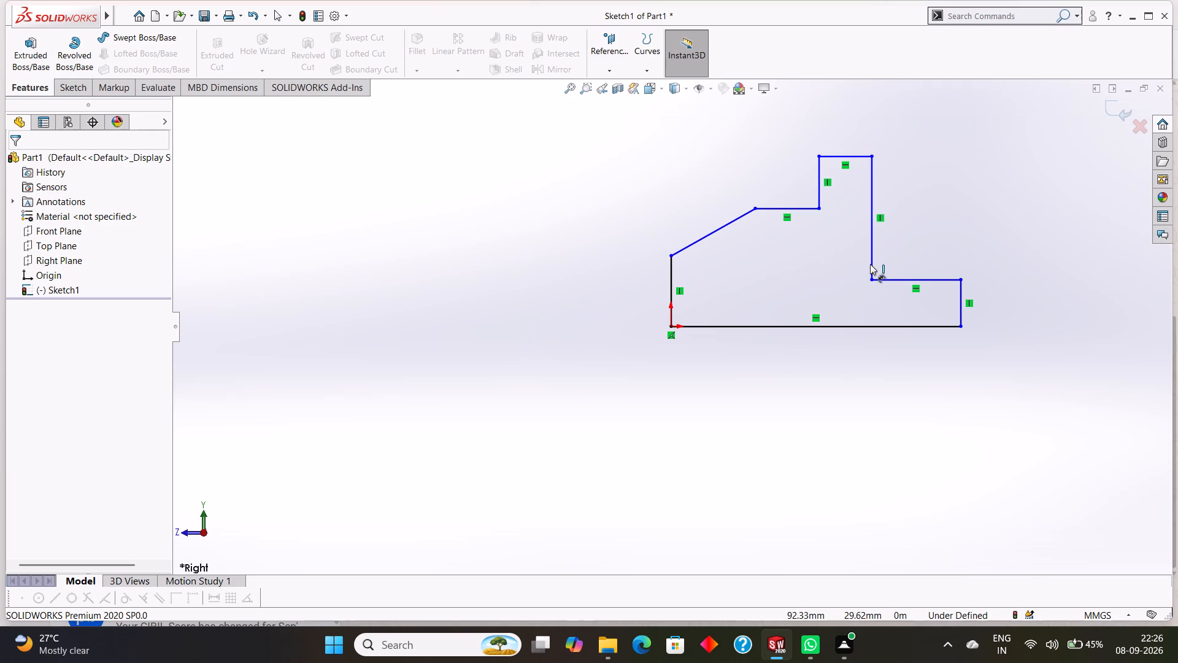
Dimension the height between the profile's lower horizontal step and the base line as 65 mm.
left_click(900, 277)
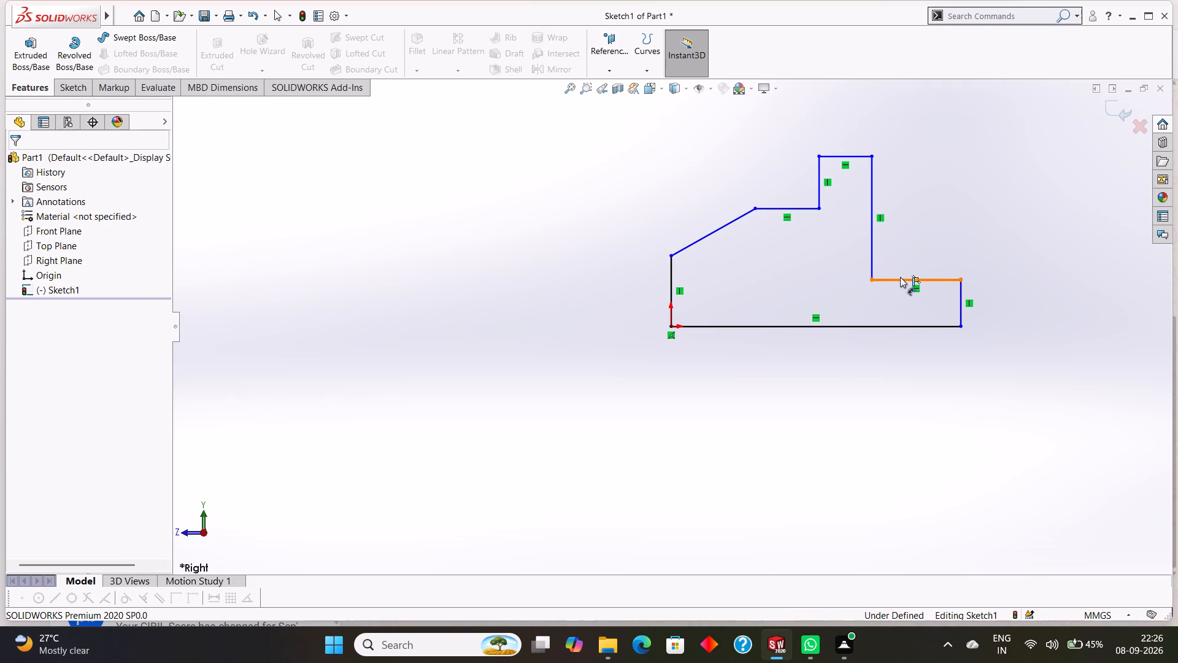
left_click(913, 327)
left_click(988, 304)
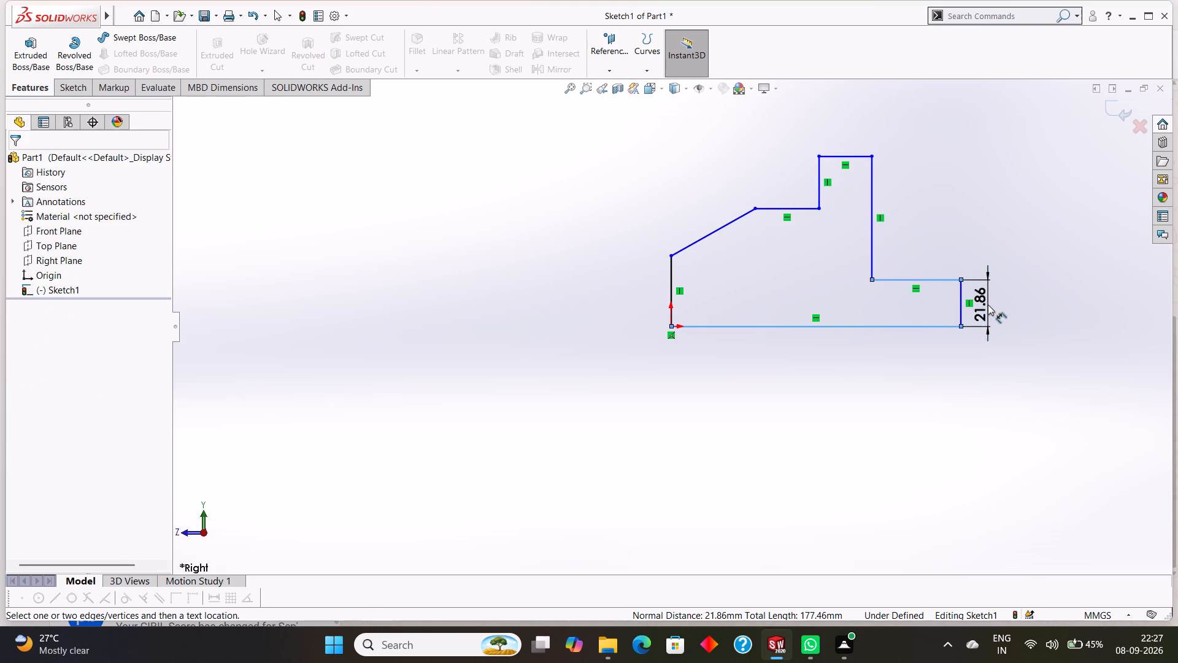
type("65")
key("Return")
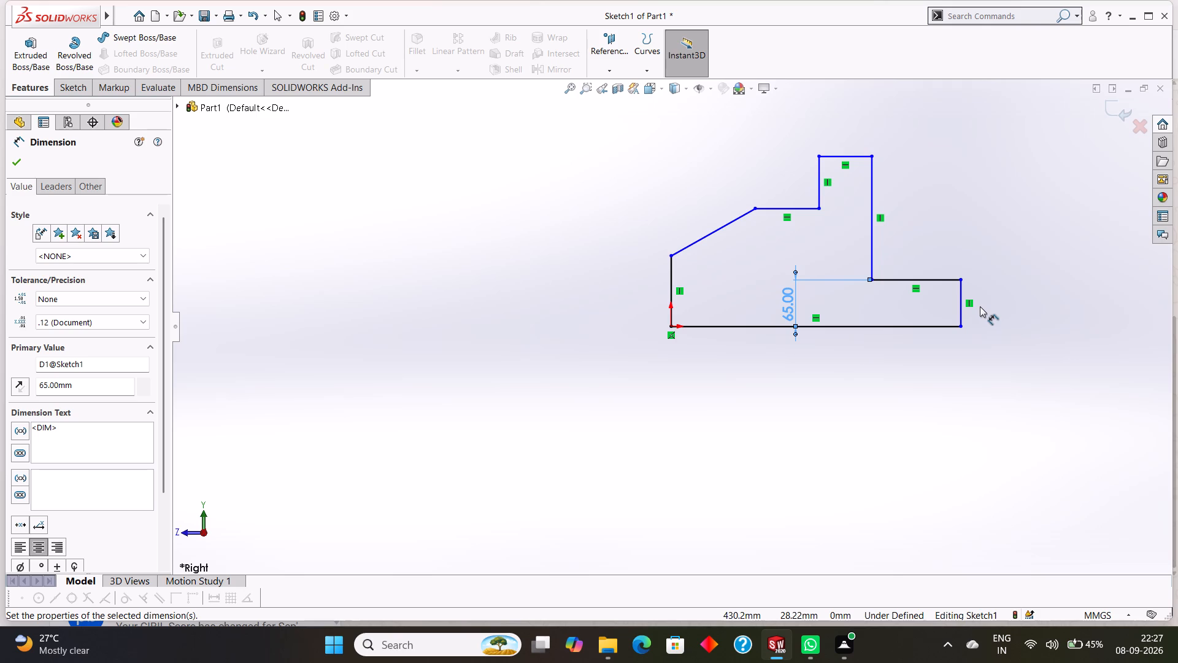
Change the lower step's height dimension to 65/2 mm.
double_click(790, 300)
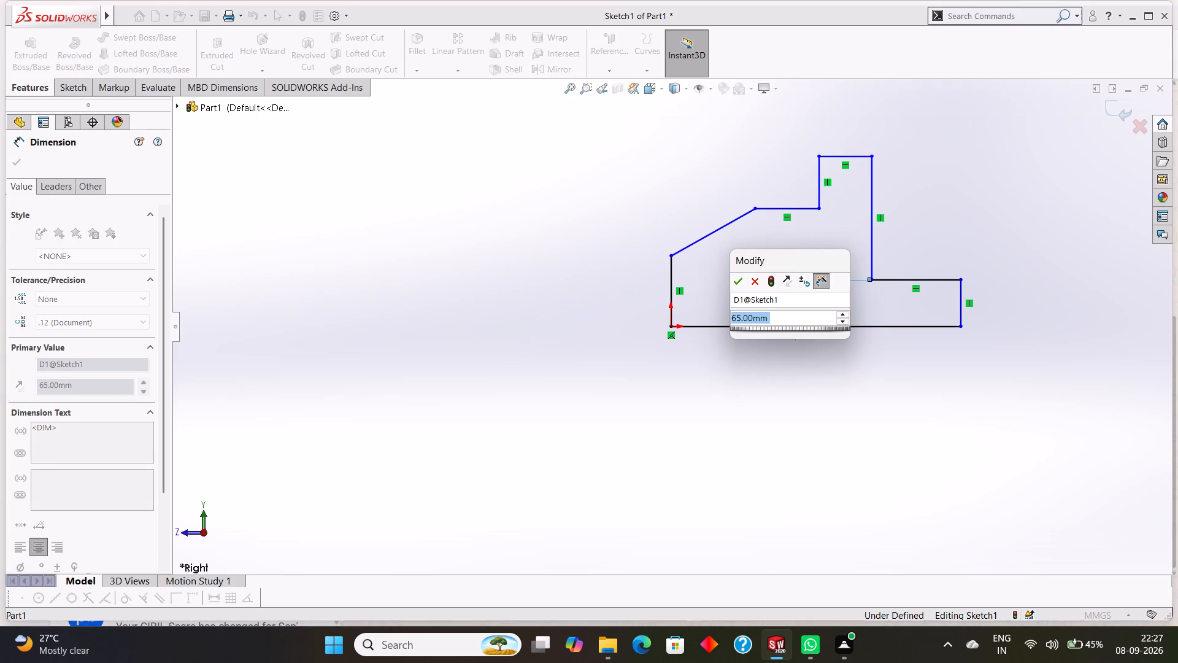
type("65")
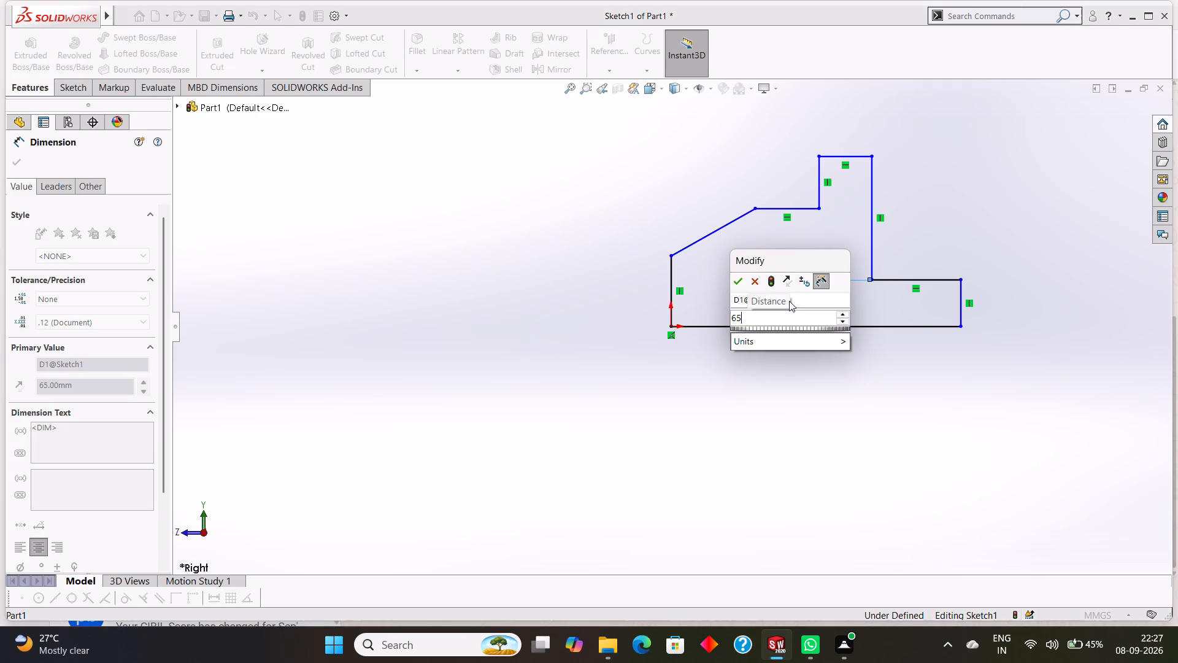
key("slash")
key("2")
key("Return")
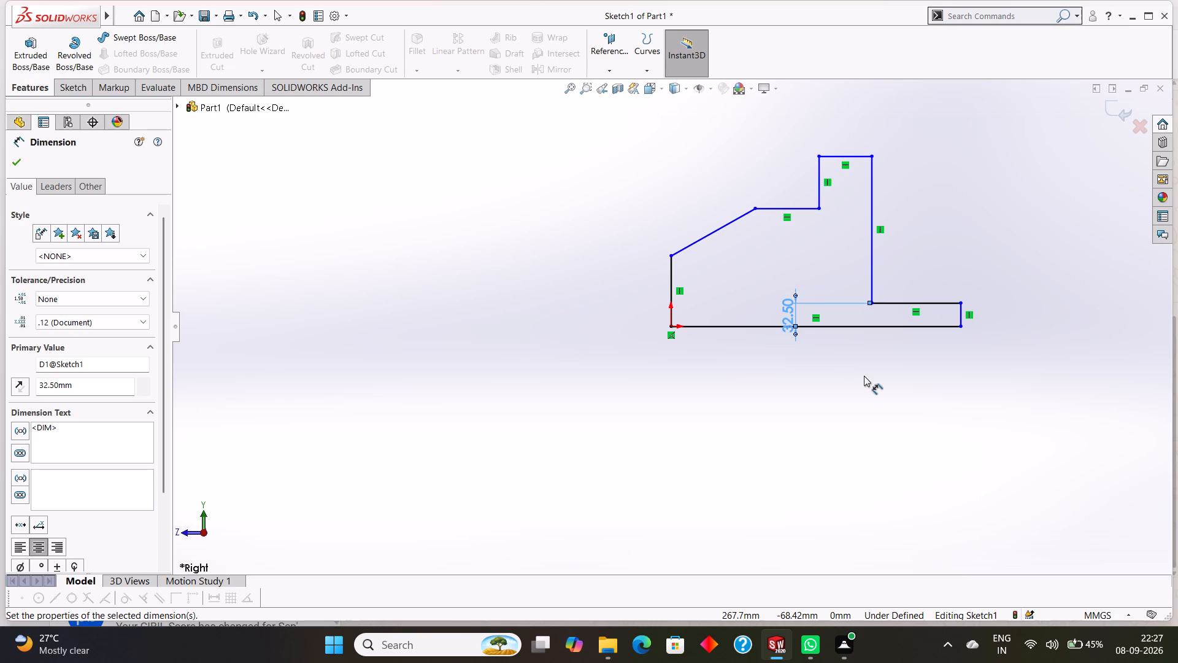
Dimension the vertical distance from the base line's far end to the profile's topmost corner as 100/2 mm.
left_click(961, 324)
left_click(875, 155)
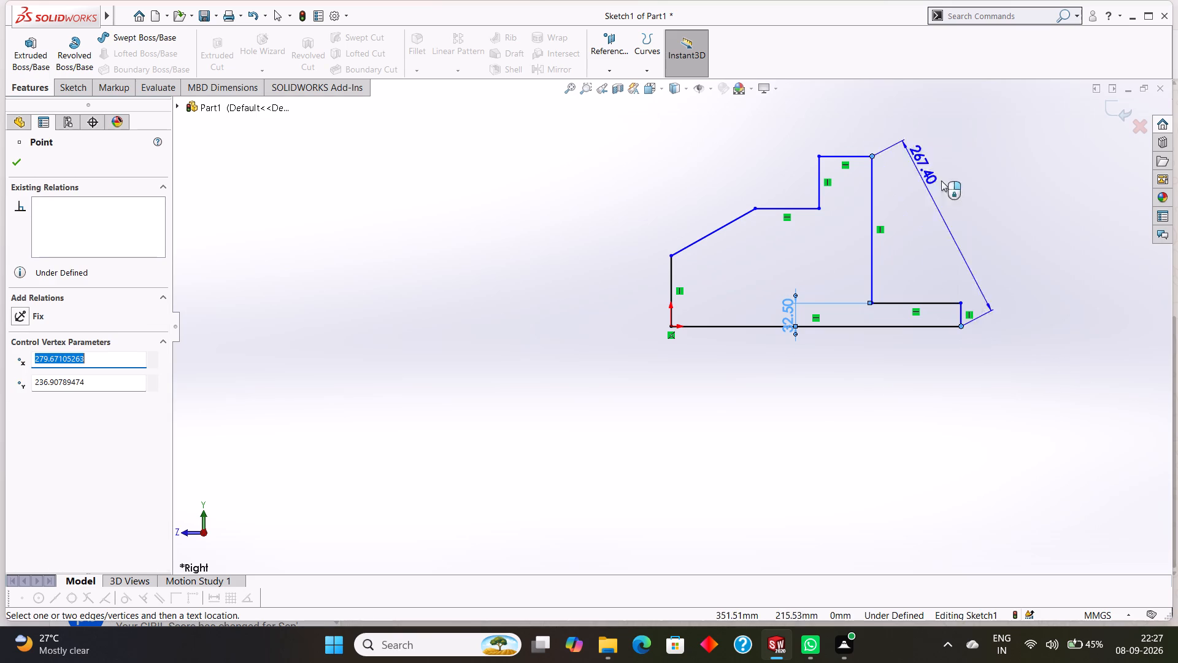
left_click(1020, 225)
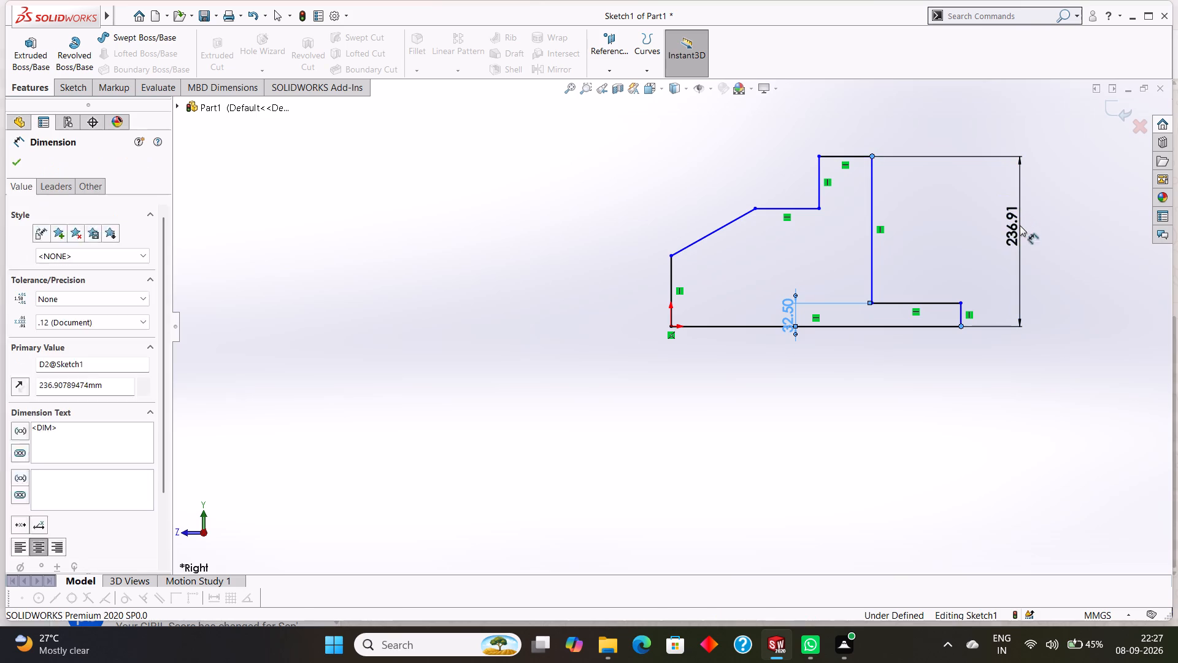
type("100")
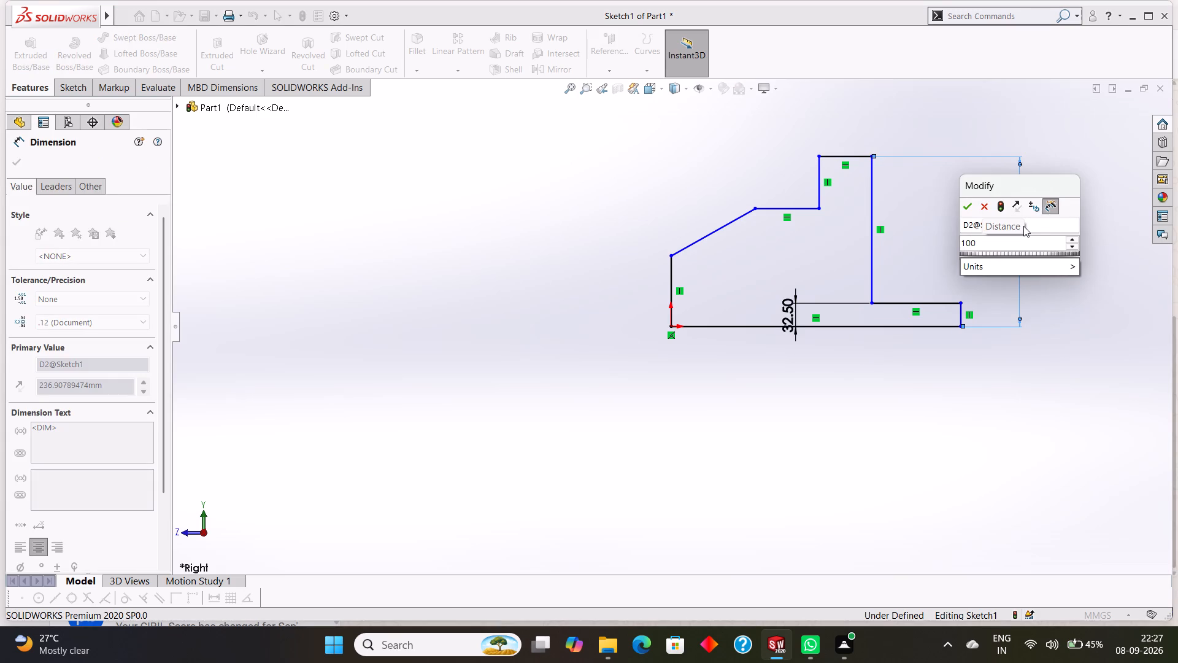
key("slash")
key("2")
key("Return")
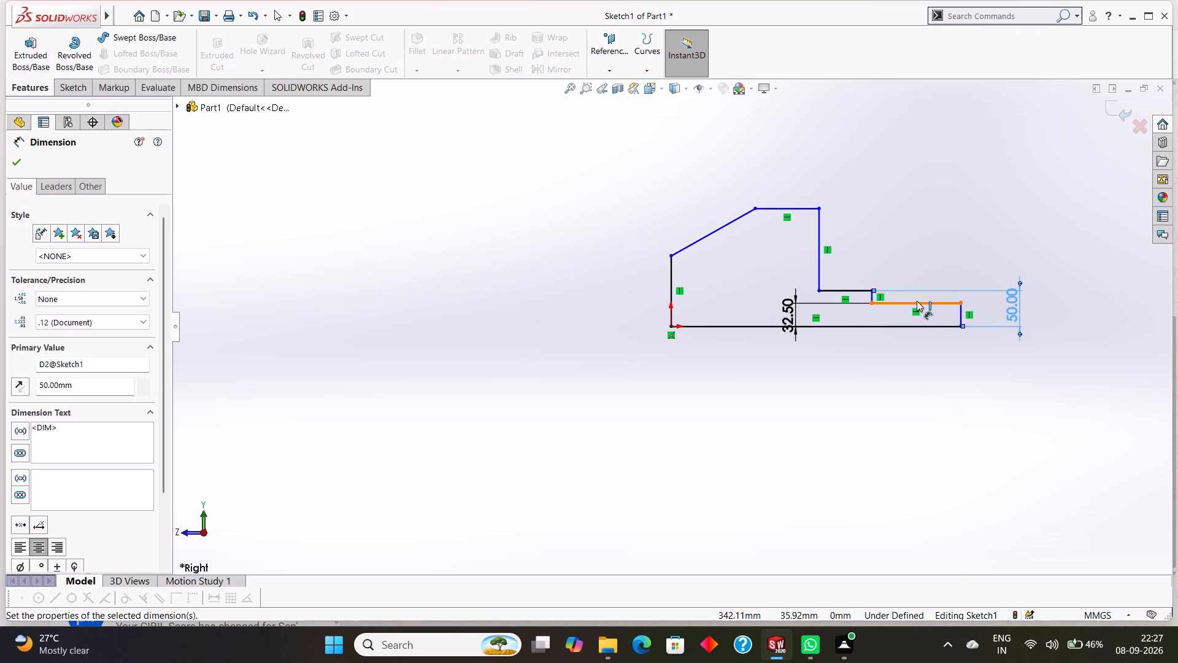
Undo the dimensions and all profile lines back to an empty sketch on the Right Plane.
scroll(891, 302, "down", 5)
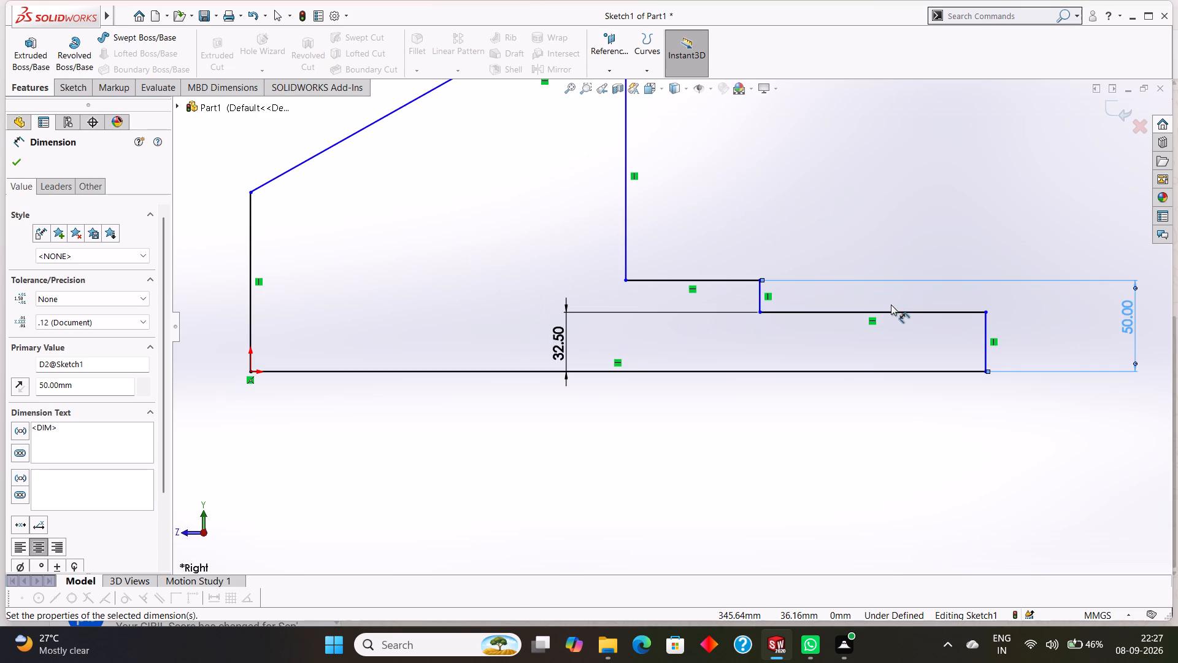
scroll(804, 305, "up", 3)
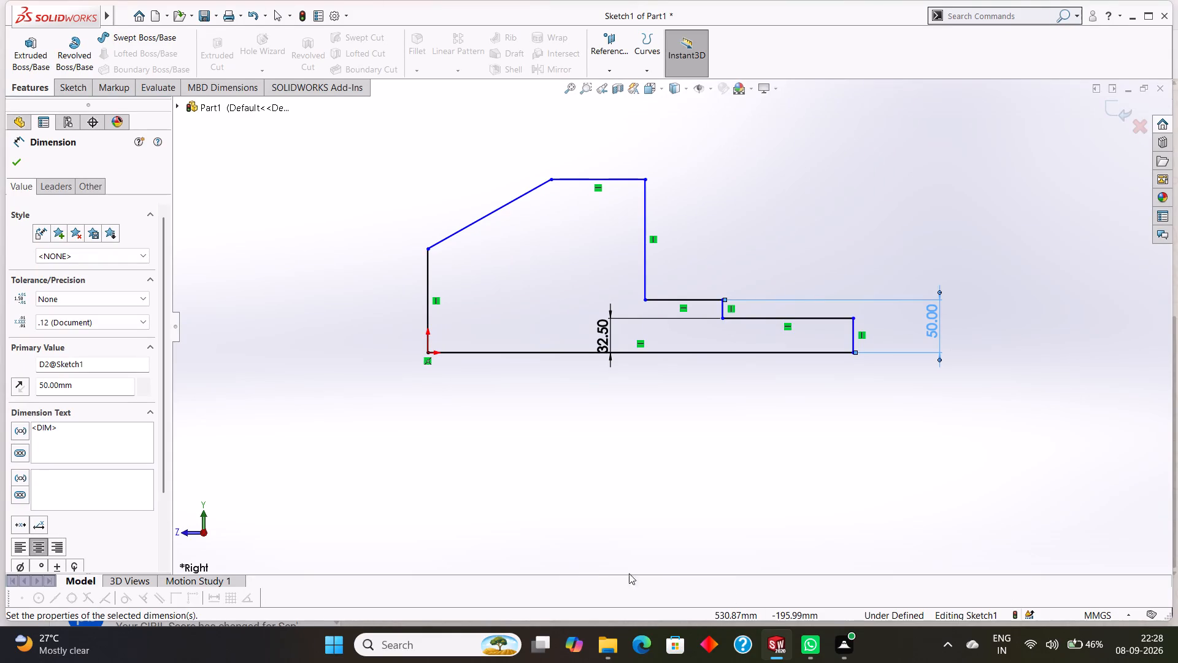
key("ctrl+z")
key("ctrl+z")
key("ctrl+z")
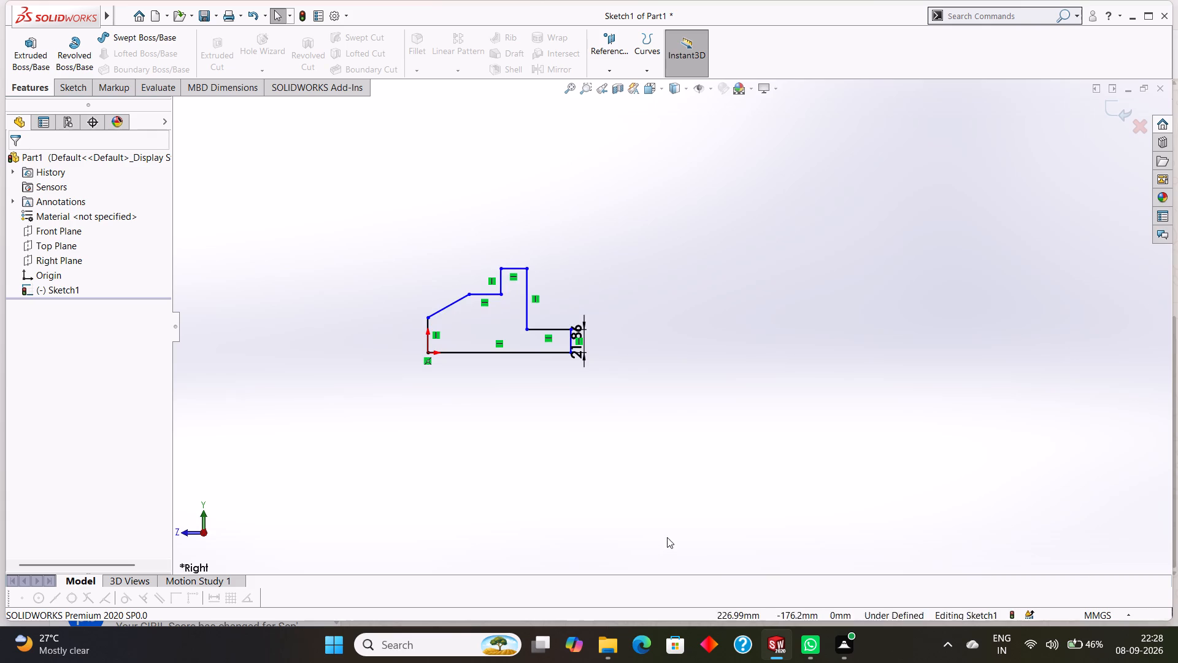
key("ctrl+z")
key("ctrl+z")
key("ctrl+z")
key("ctrl+z")
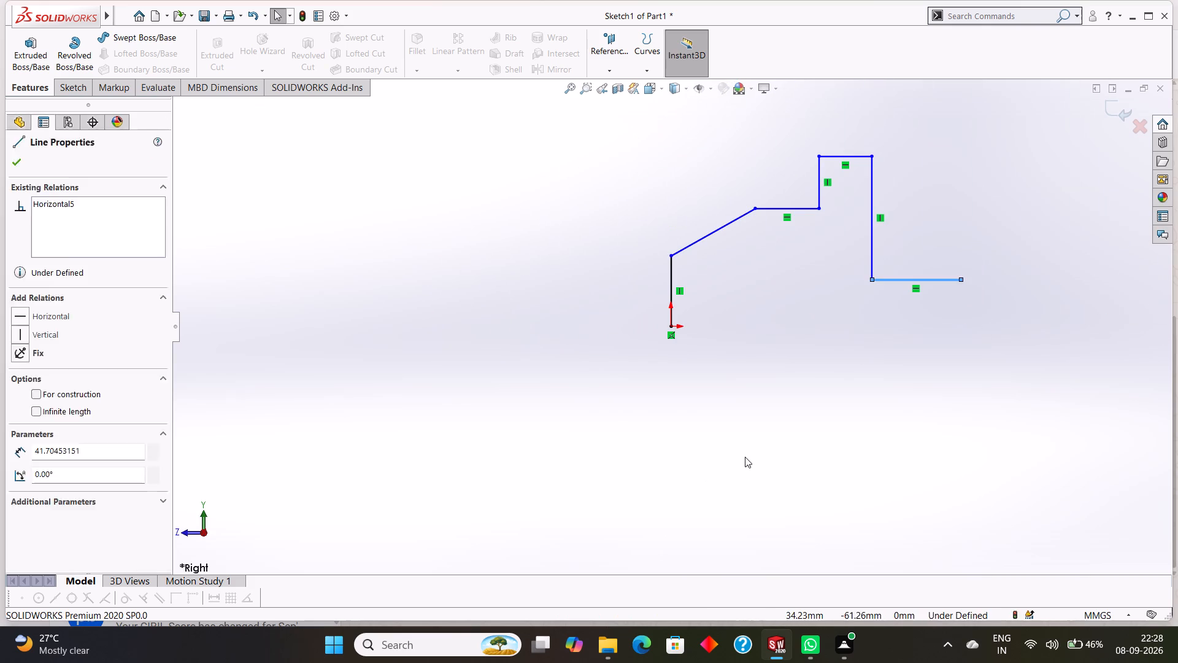
key("ctrl+z")
key("ctrl+z")
key("ctrl+z")
key("ctrl+z")
key("ctrl+z")
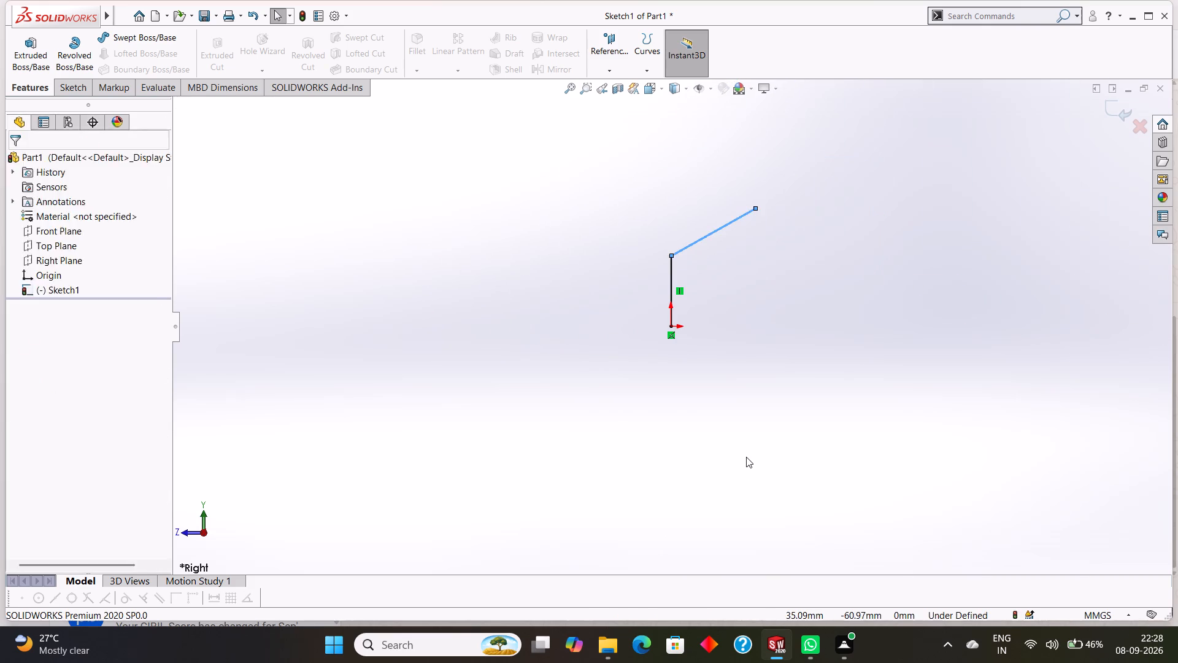
key("ctrl+z")
key("ctrl+z")
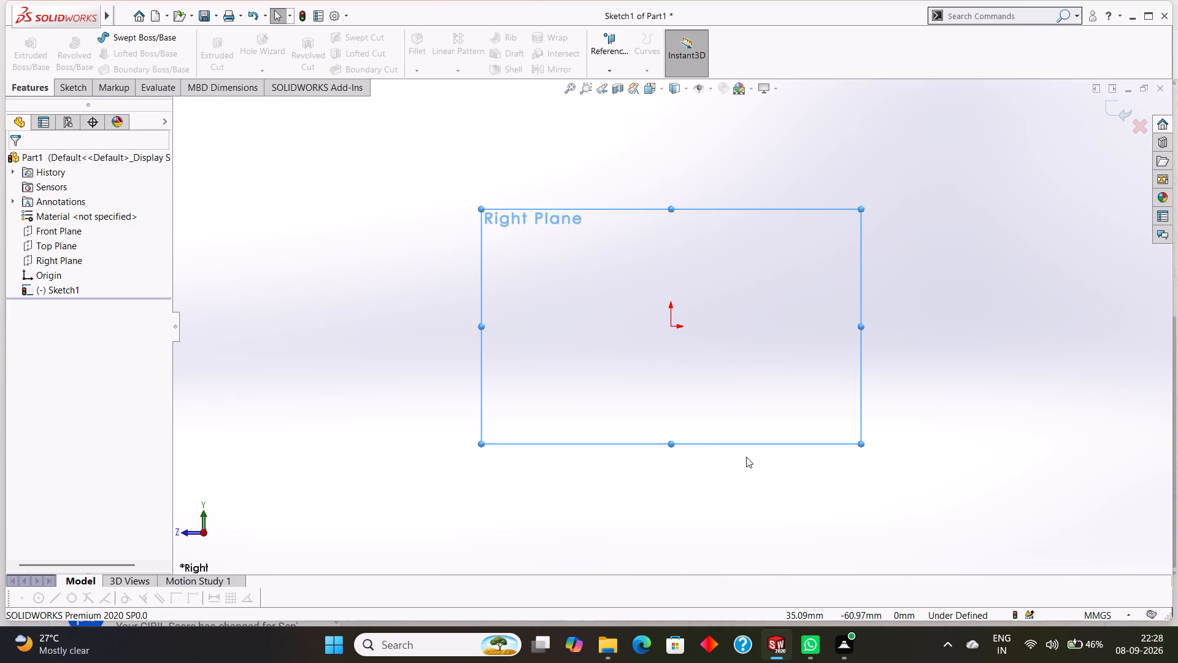
Start a new profile at the origin with a vertical line about 41 mm, a sloped line about 65 mm and a horizontal about 32 mm.
left_click(77, 91)
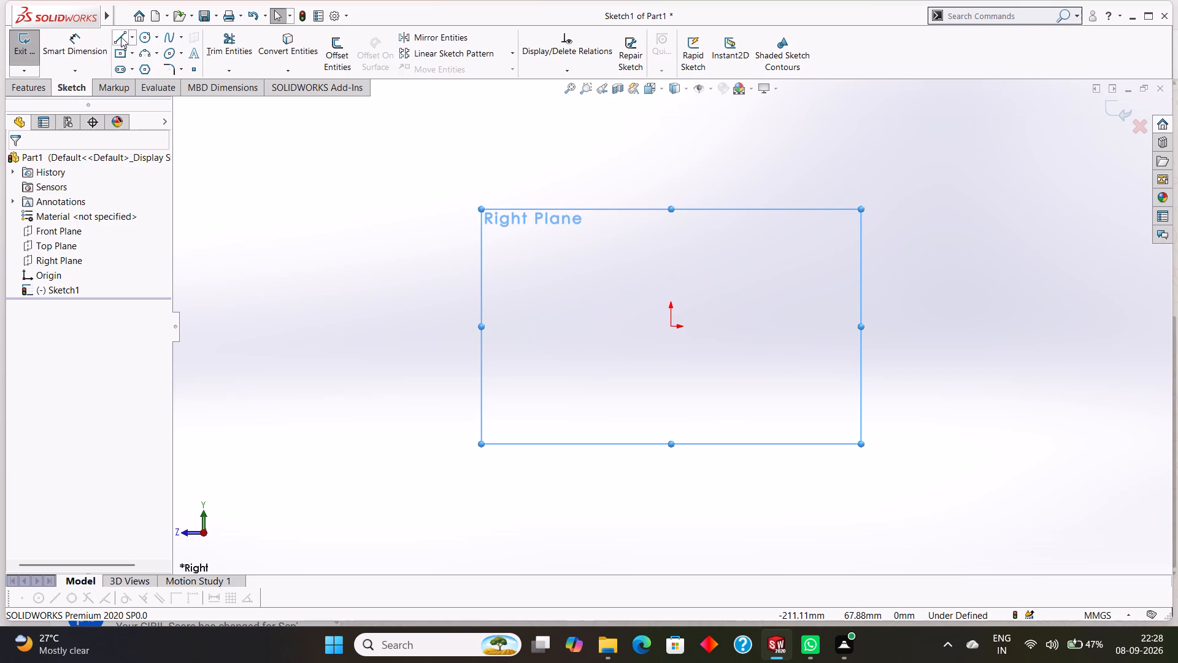
left_click(121, 37)
left_click(671, 325)
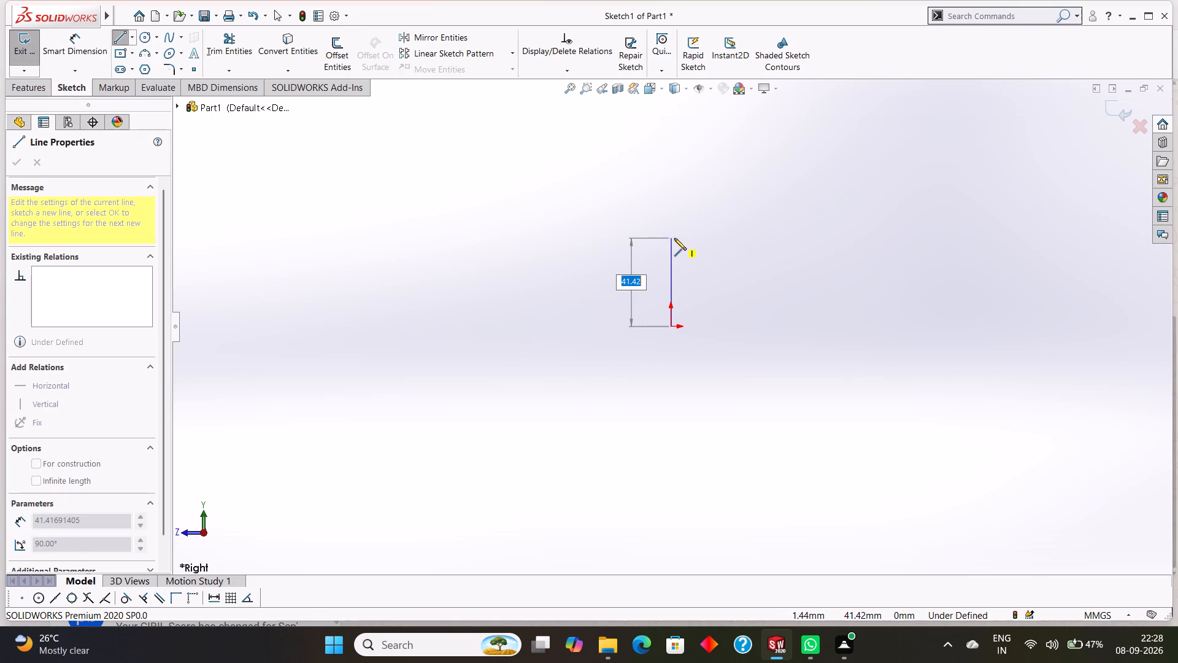
left_click(674, 238)
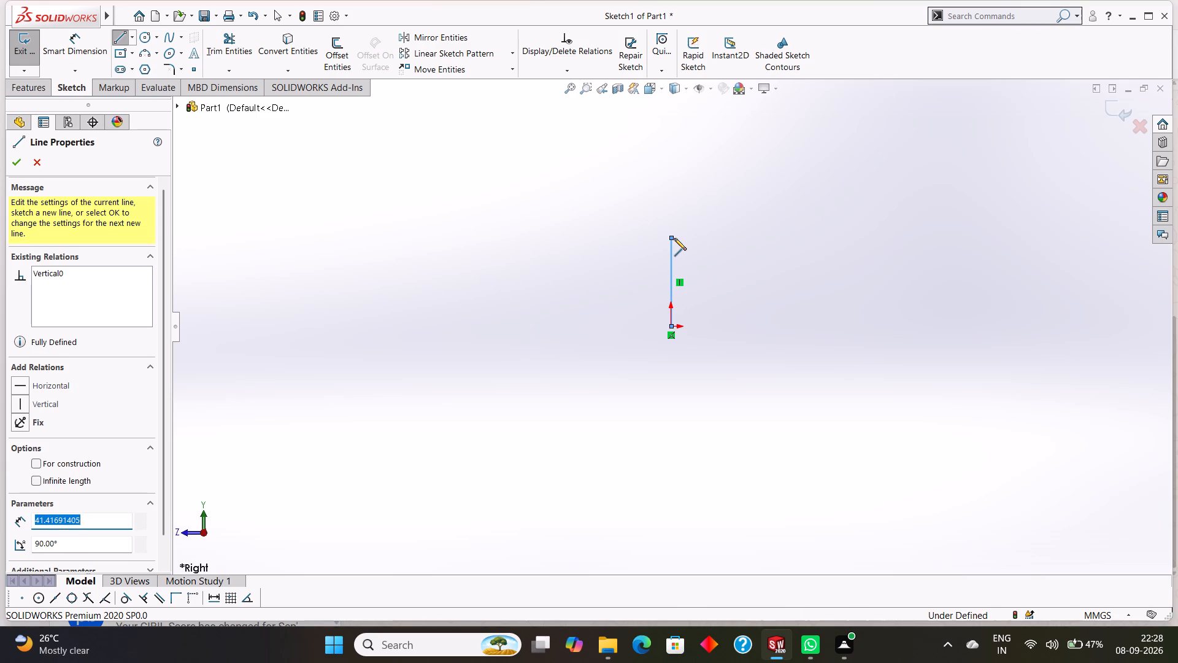
left_click(793, 171)
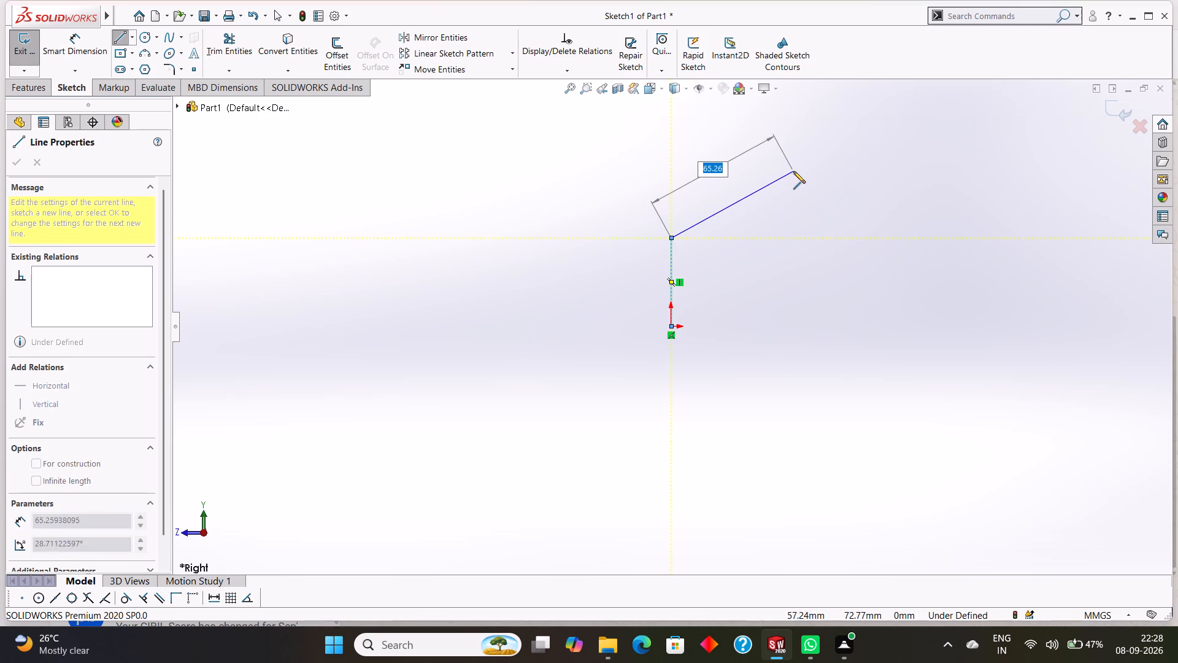
left_click(861, 174)
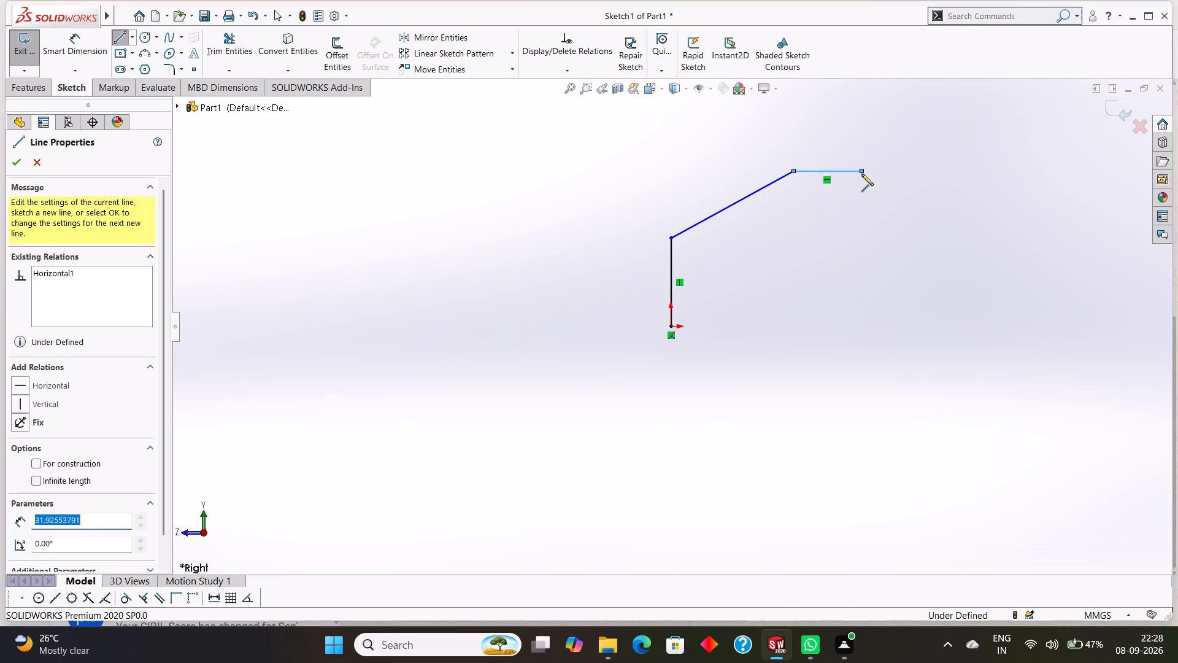
Continue the profile with a raised tab about 22 mm wide and 19 mm high, followed by a horizontal line about 39 mm.
left_click(863, 130)
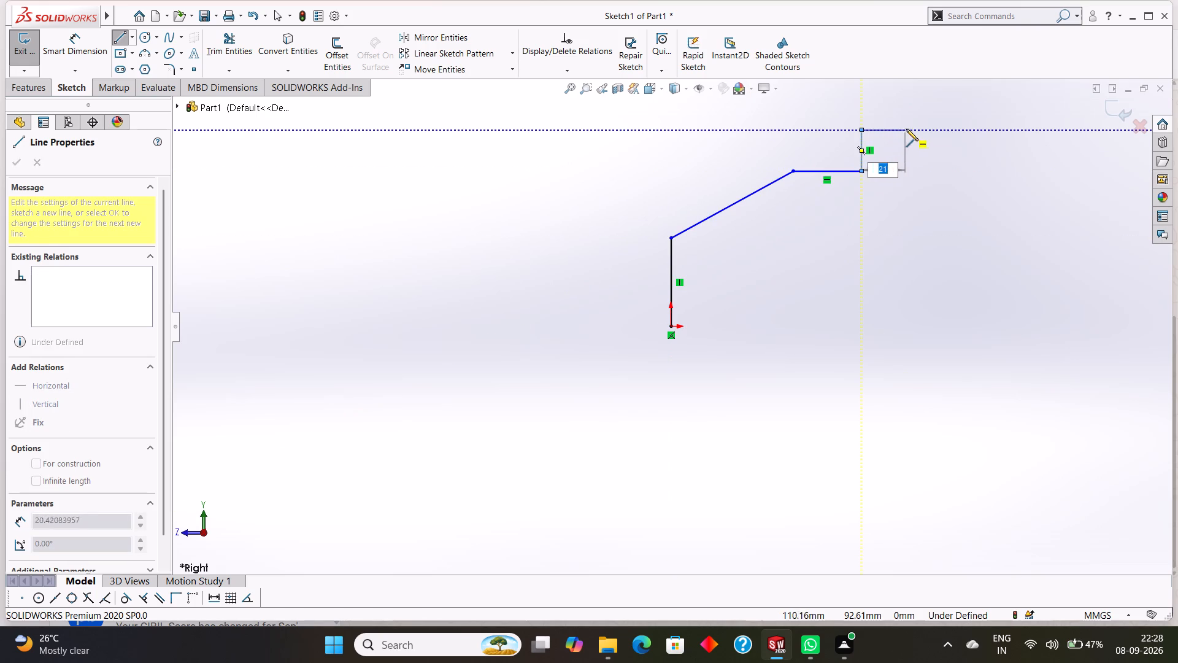
left_click(908, 129)
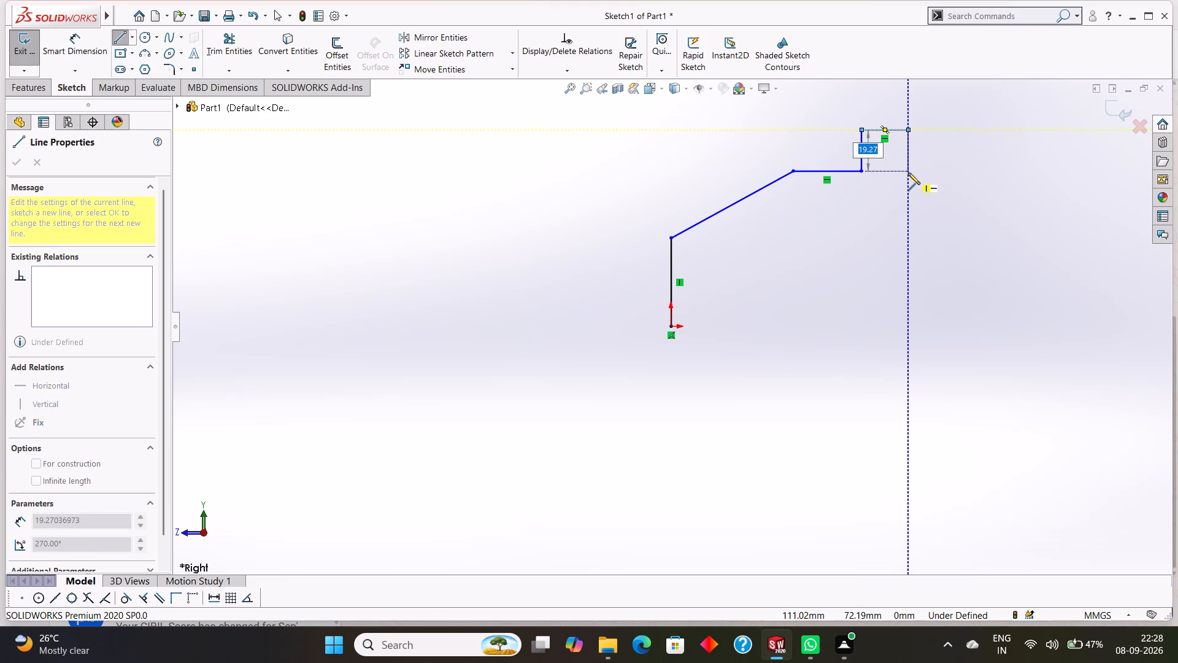
left_click(908, 173)
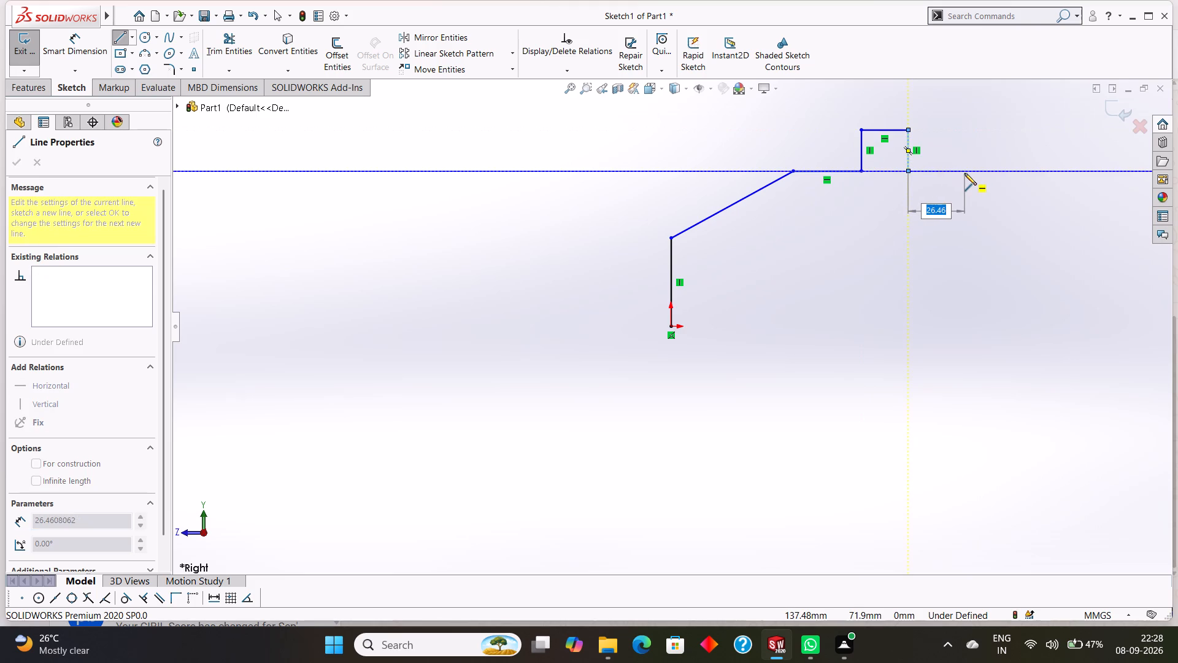
left_click(990, 174)
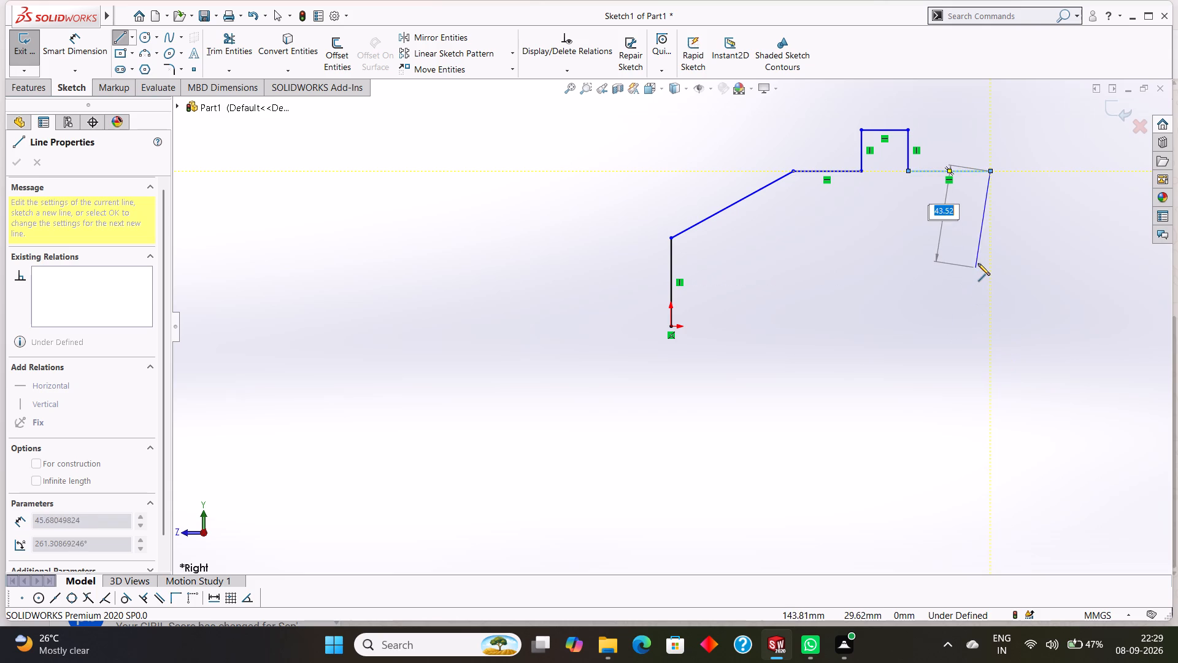
Close the profile with a 29 mm drop, a 34 mm horizontal step, a 43 mm vertical end and a 184 mm base to the origin, all approximate.
left_click(993, 234)
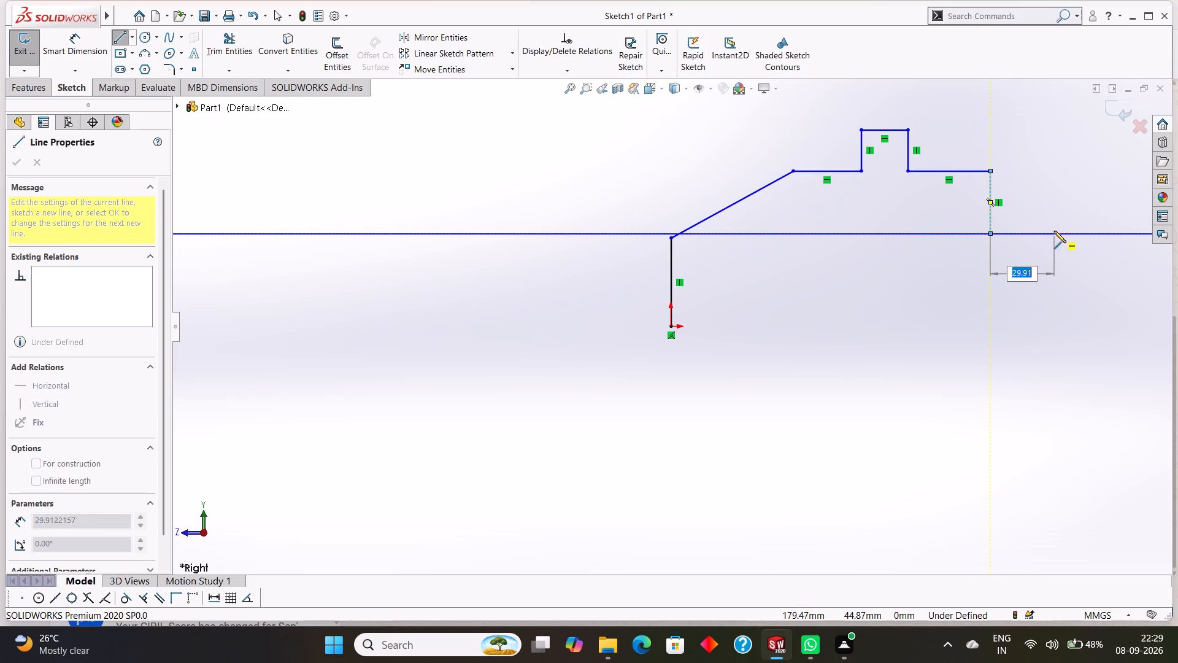
left_click(1063, 231)
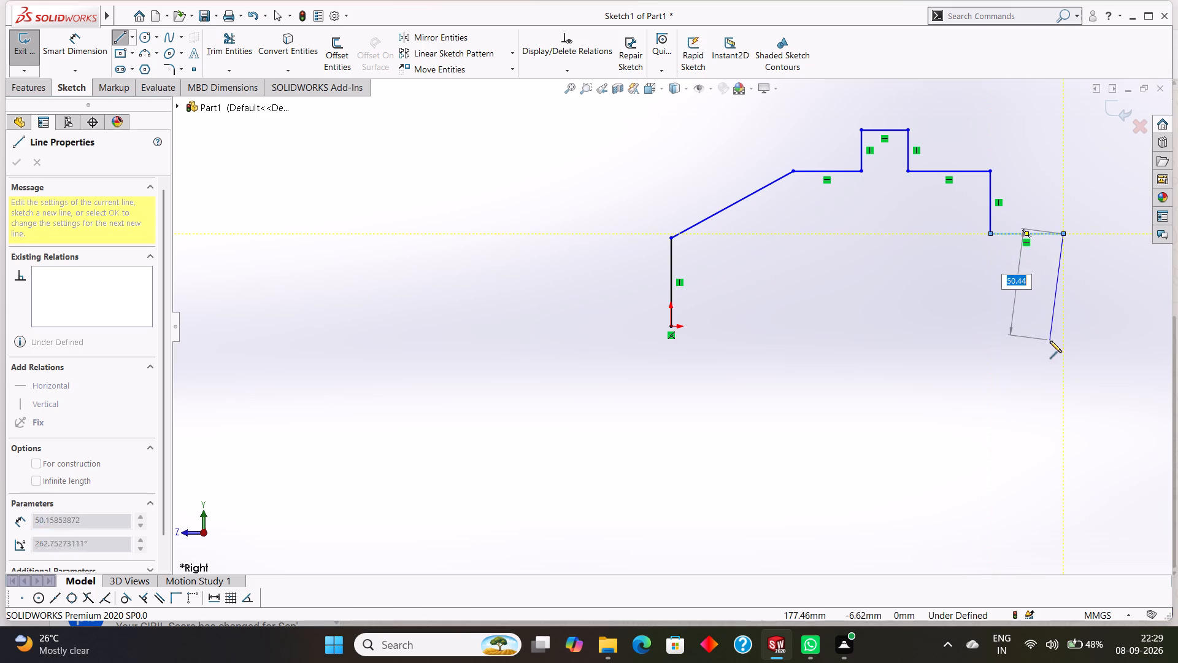
left_click(1066, 328)
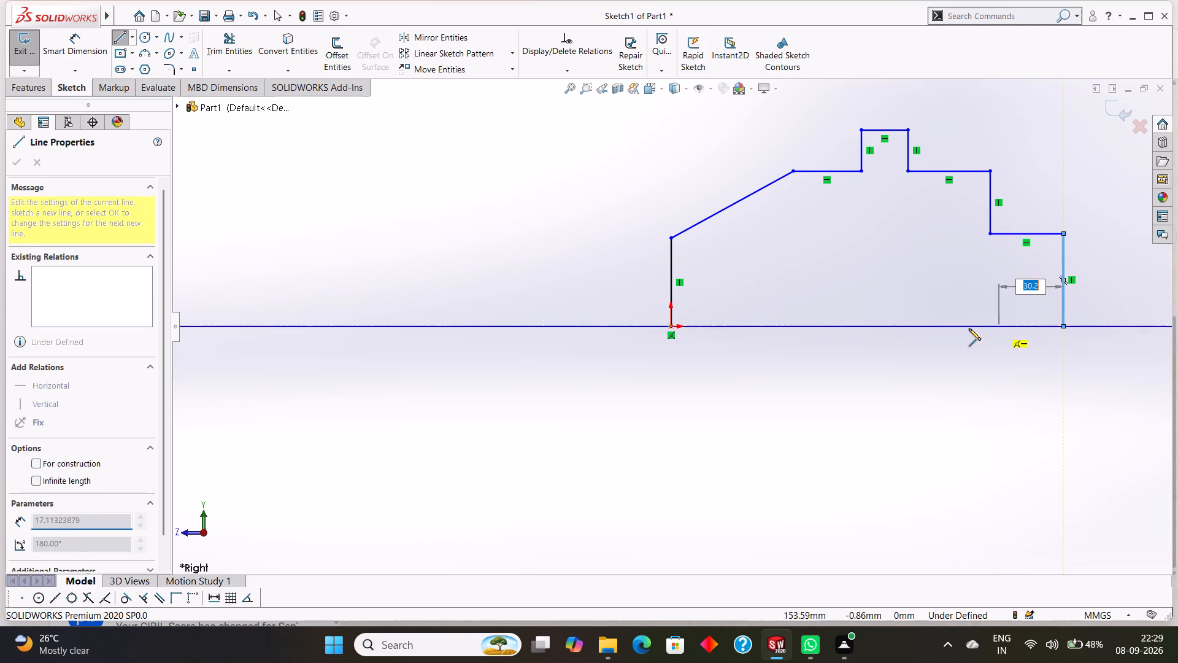
left_click(669, 325)
right_click(752, 383)
left_click(774, 386)
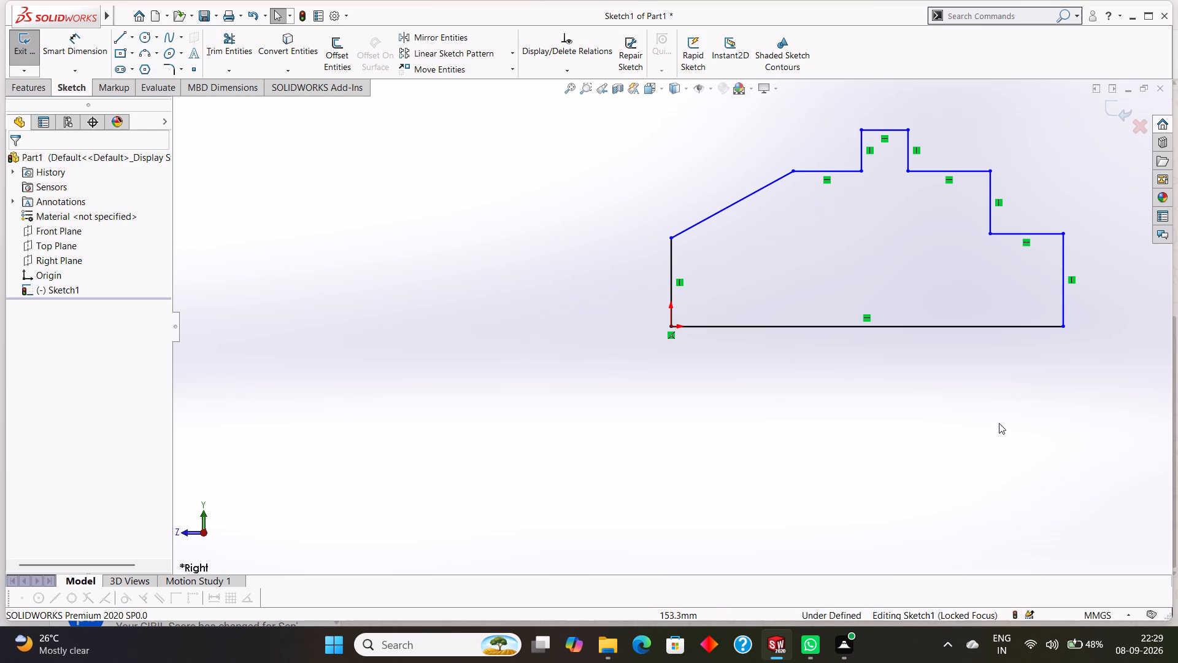
Dimension the profile's vertical end line opposite the origin as 32.50 mm.
left_click(85, 43)
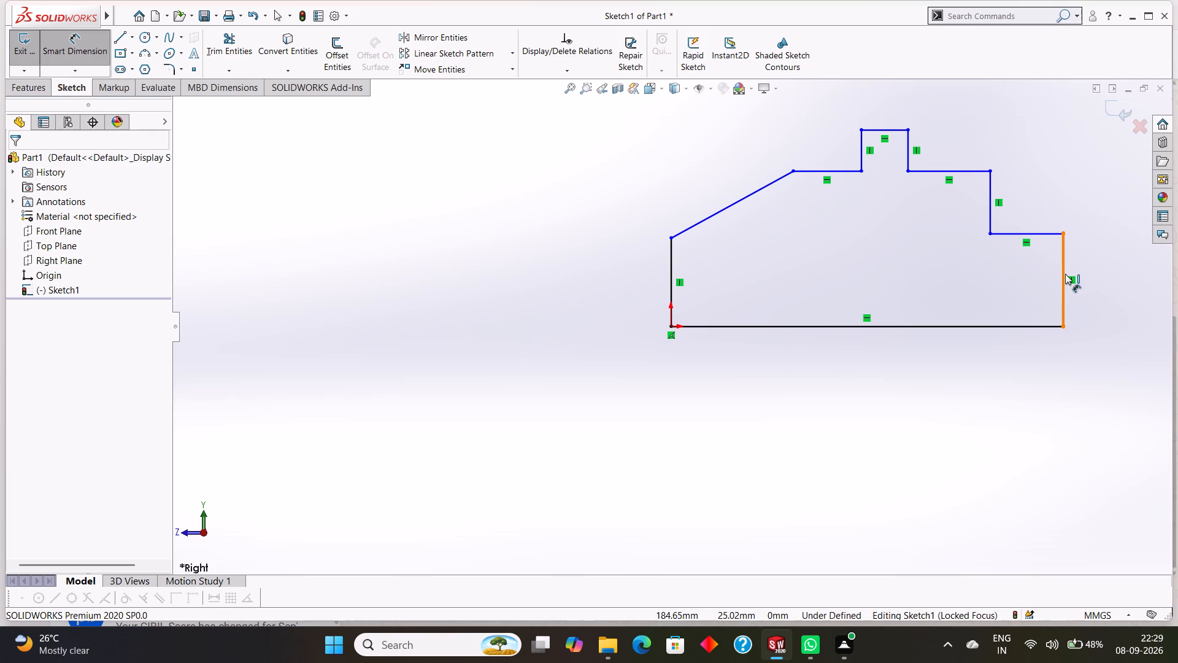
scroll(1065, 273, "up", 3)
scroll(944, 292, "down", 2)
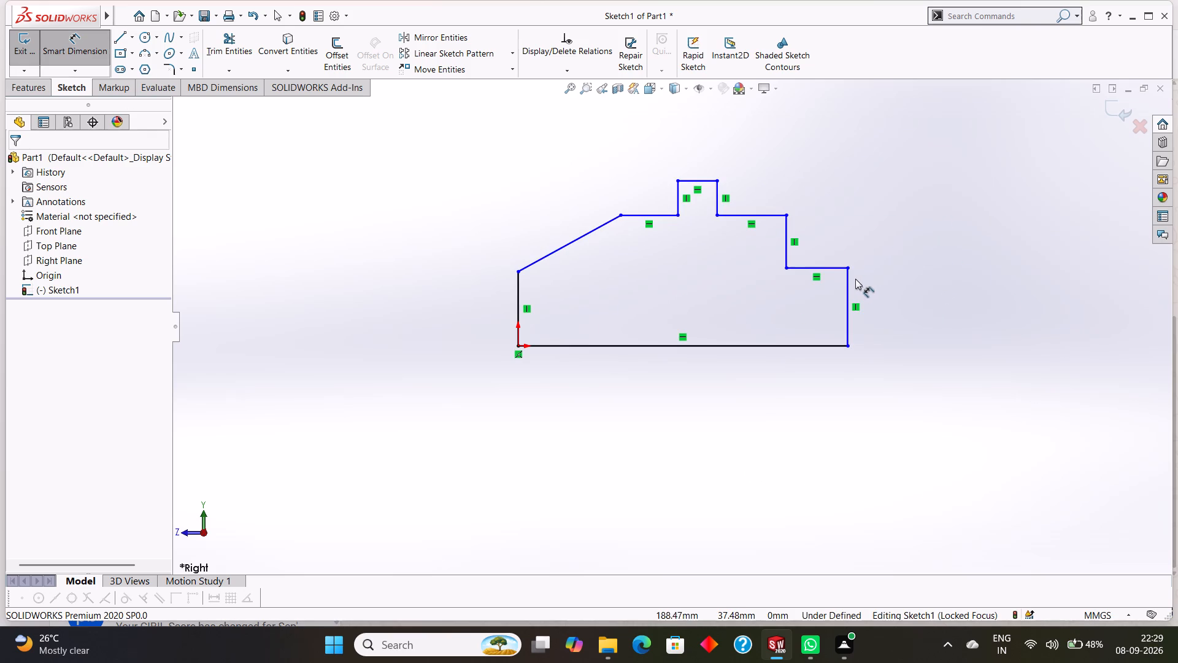
left_click(850, 279)
left_click(930, 294)
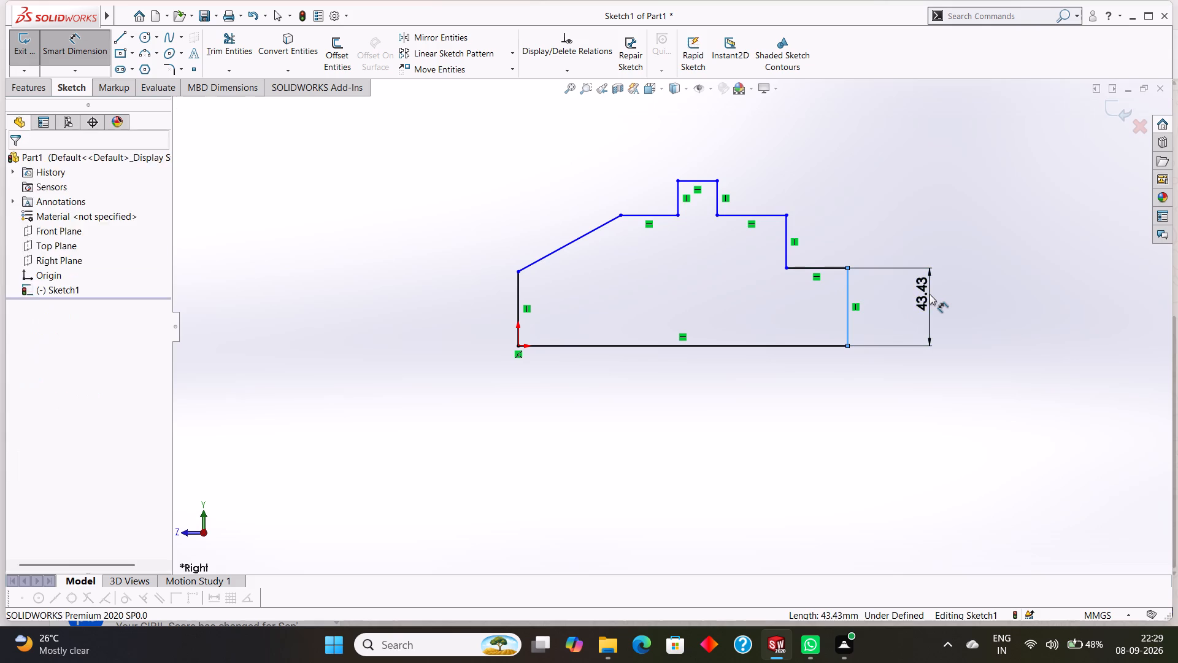
type("32.50")
key("Return")
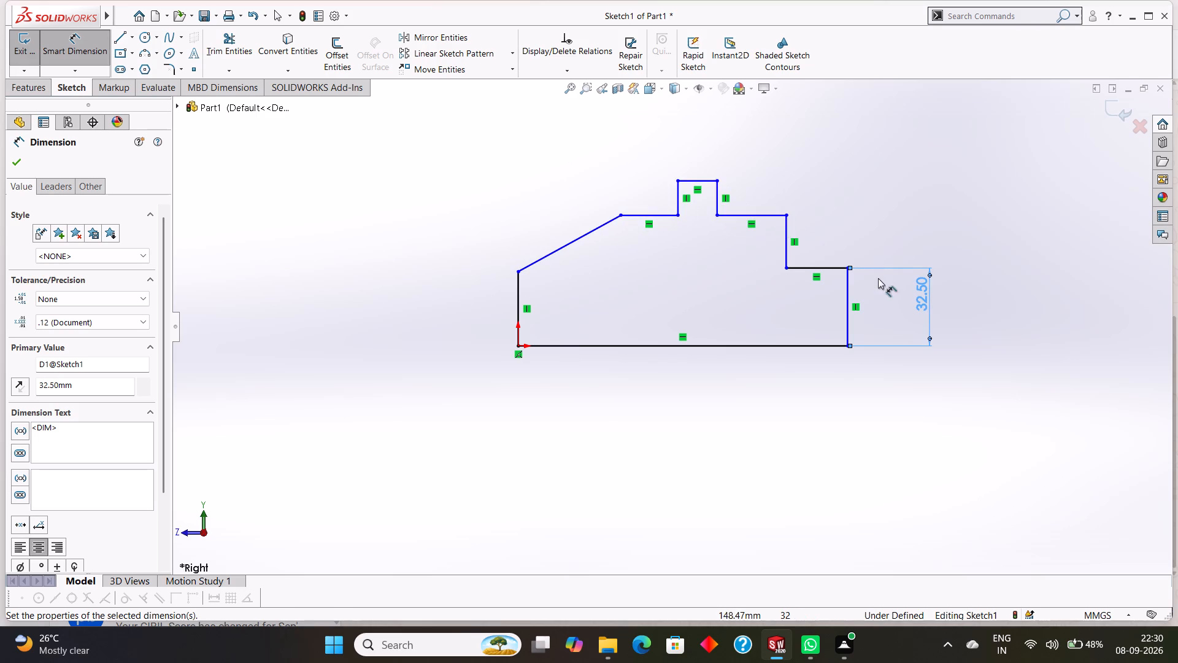
Undo the 32.50 mm dimension, the base line, the vertical end line and the 34 mm horizontal step.
key("Escape")
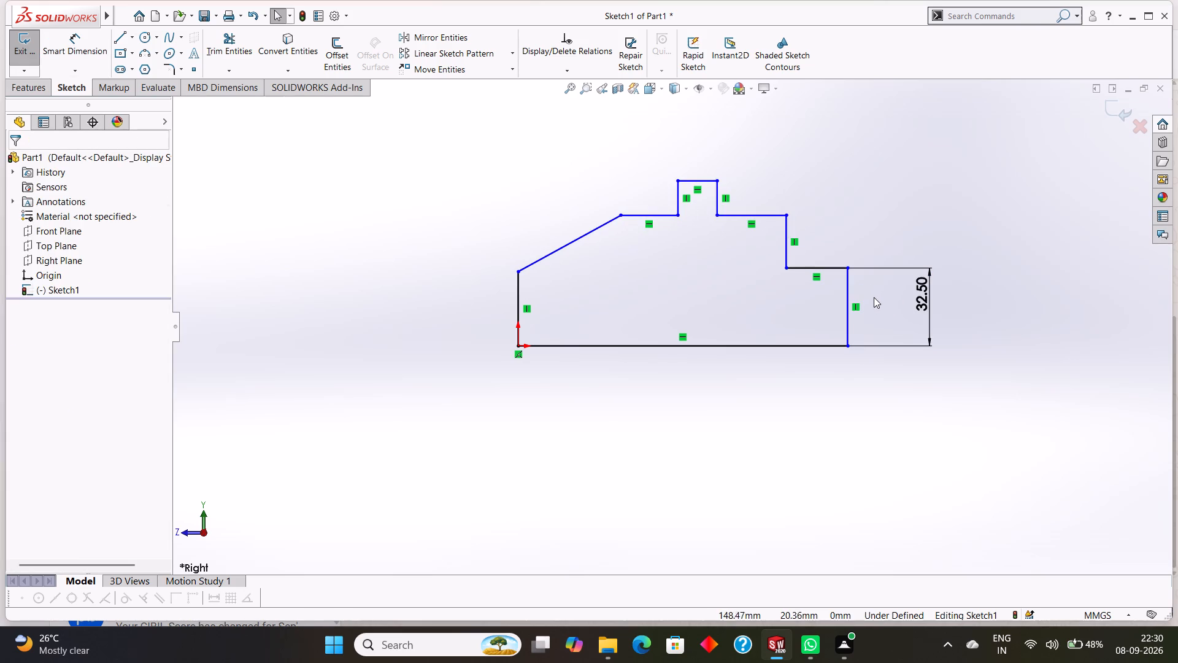
key("ctrl+z")
key("ctrl+z")
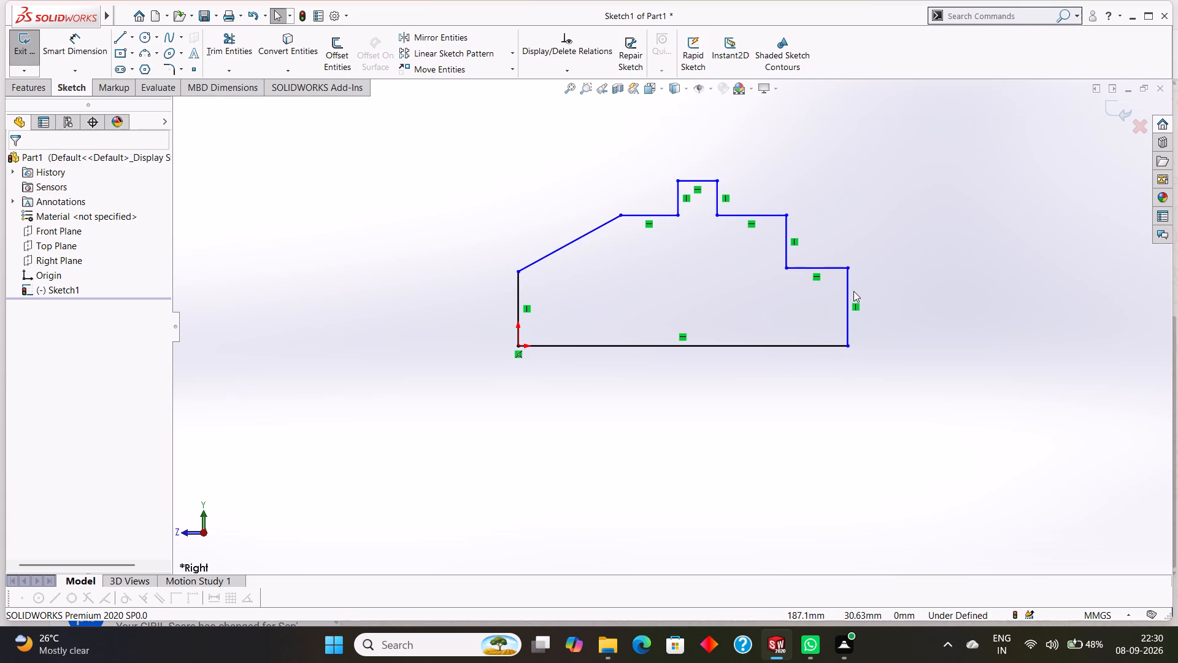
key("ctrl+z")
key("ctrl+z")
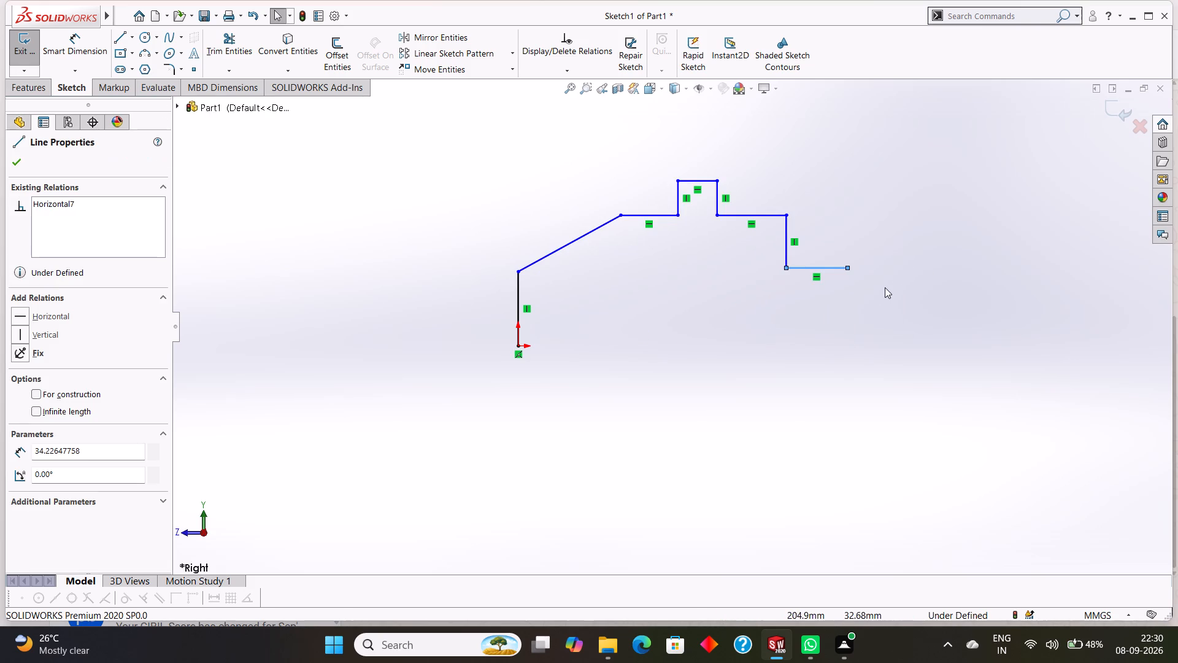
key("ctrl+z")
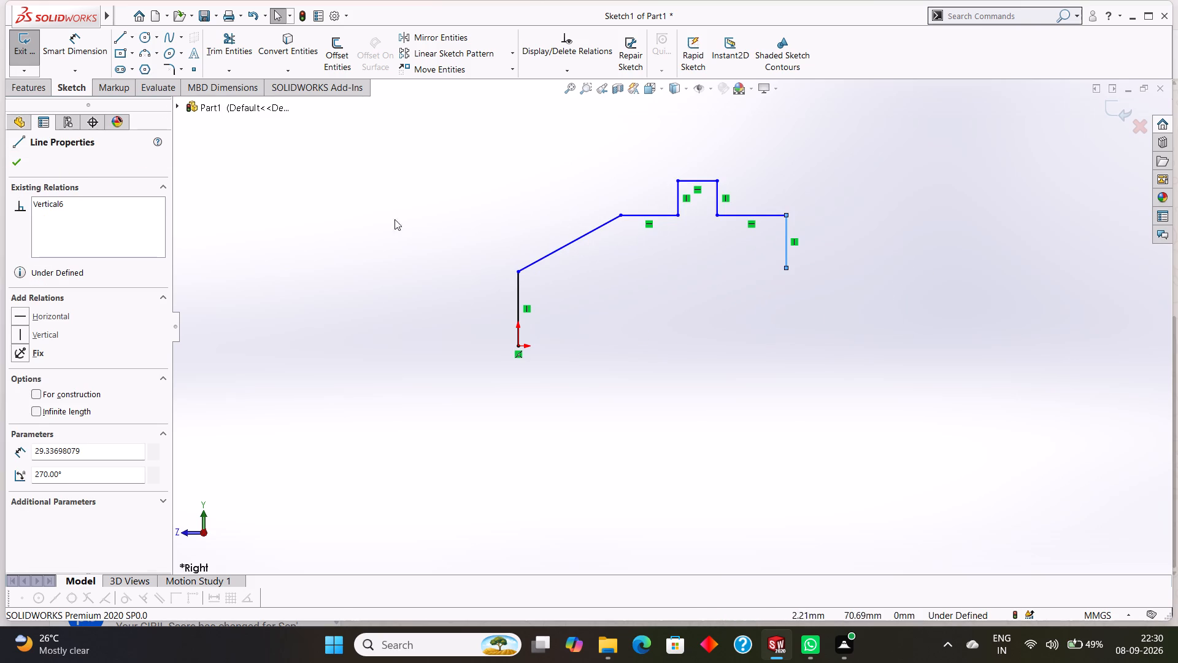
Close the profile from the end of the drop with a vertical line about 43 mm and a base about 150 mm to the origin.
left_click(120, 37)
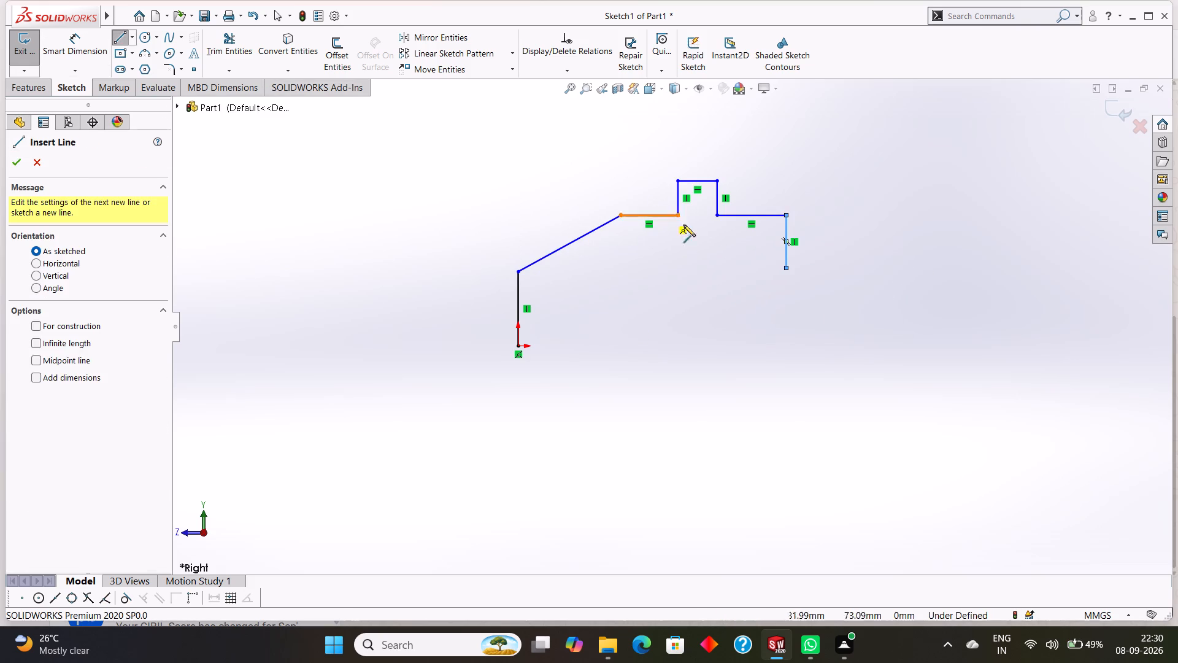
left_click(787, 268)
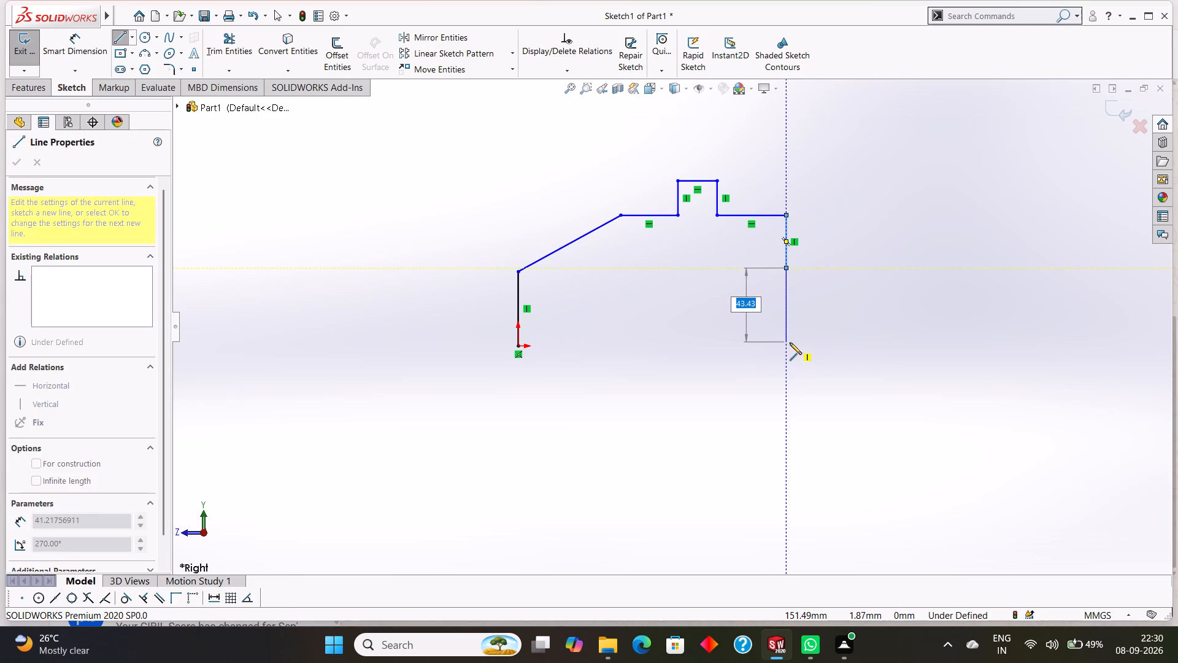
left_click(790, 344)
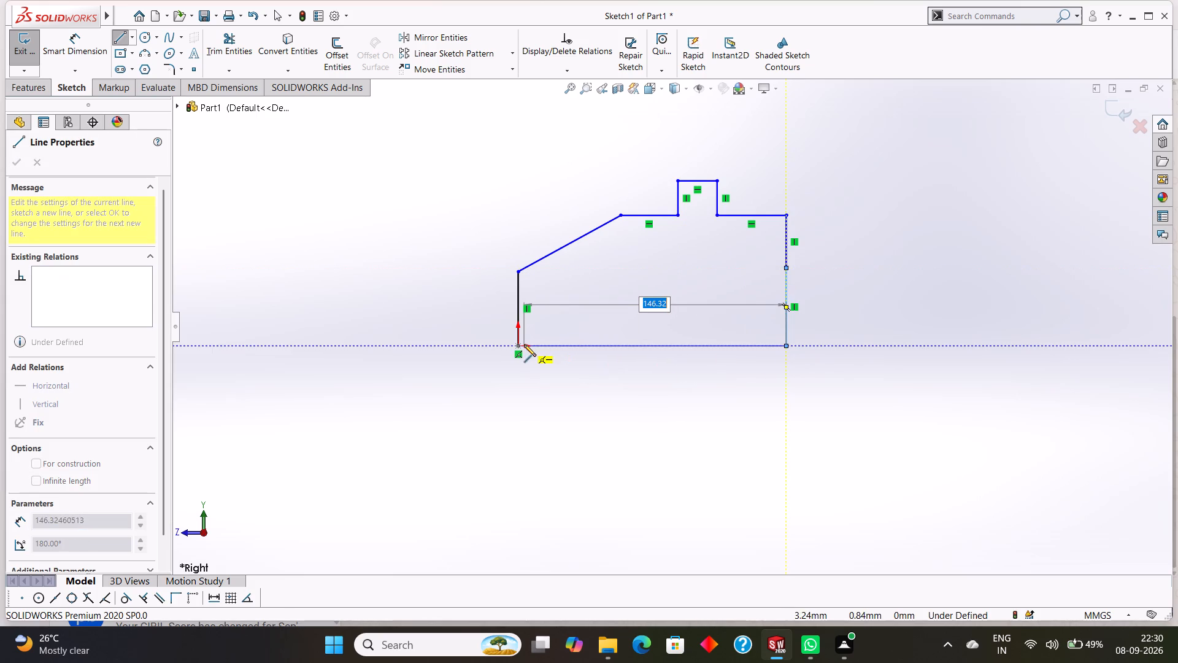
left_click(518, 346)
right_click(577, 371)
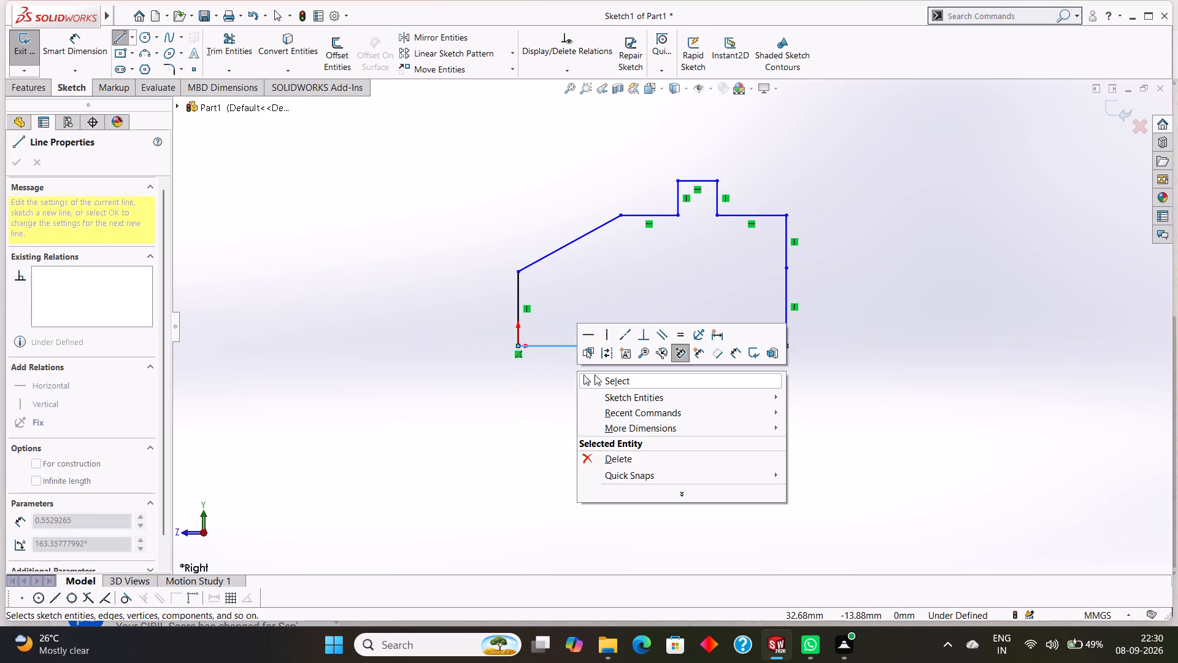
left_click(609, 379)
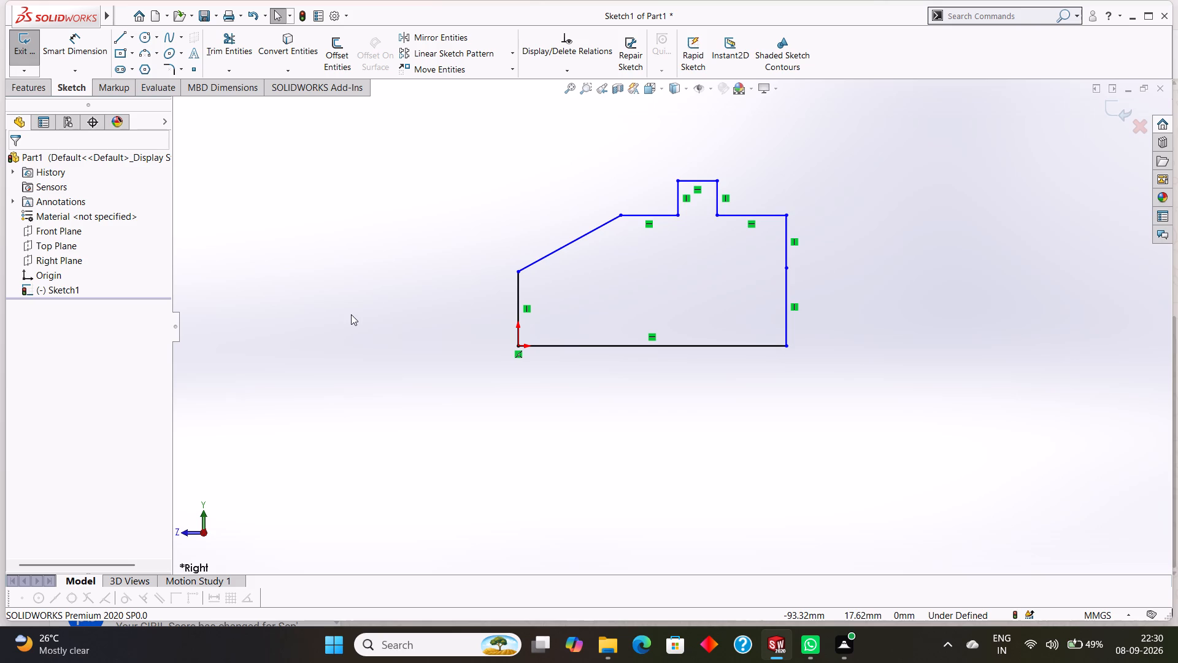
Undo the base line, the lower vertical line and the 29 mm vertical drop.
left_click(79, 42)
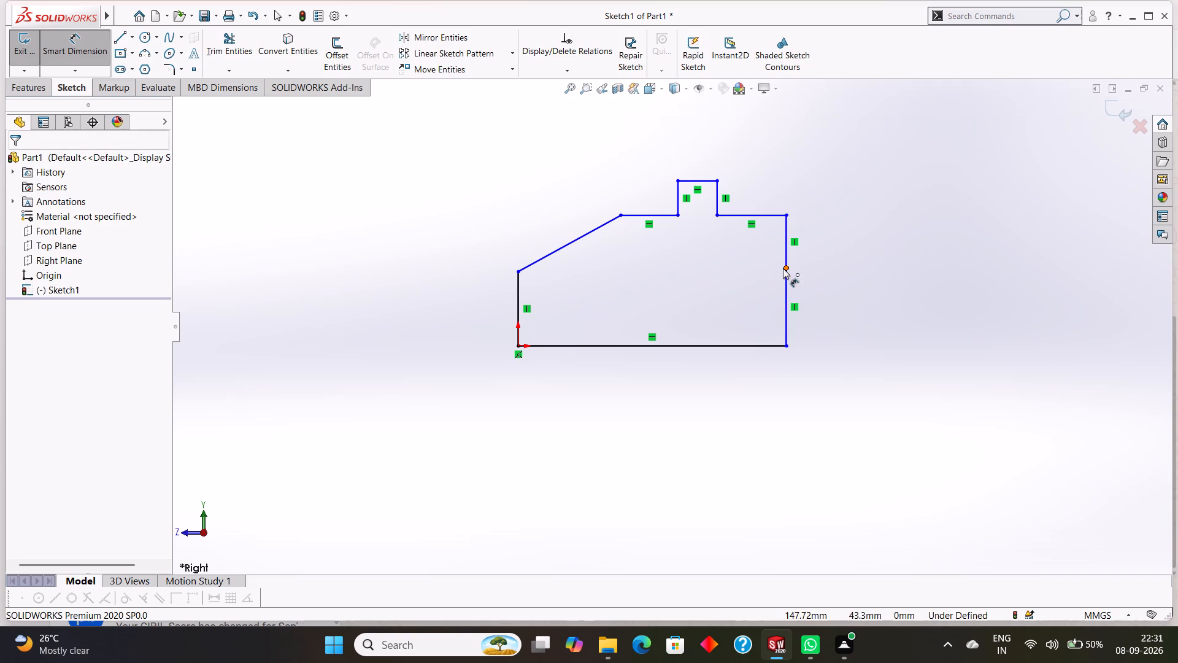
key("ctrl+z")
key("ctrl+z")
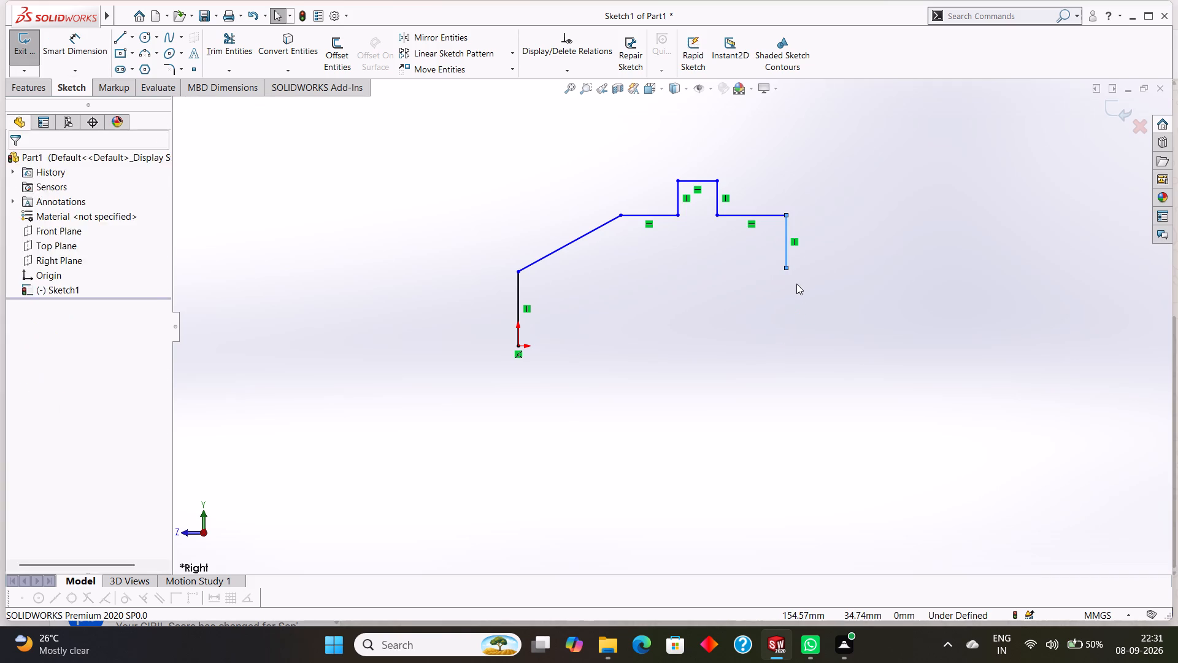
key("ctrl+z")
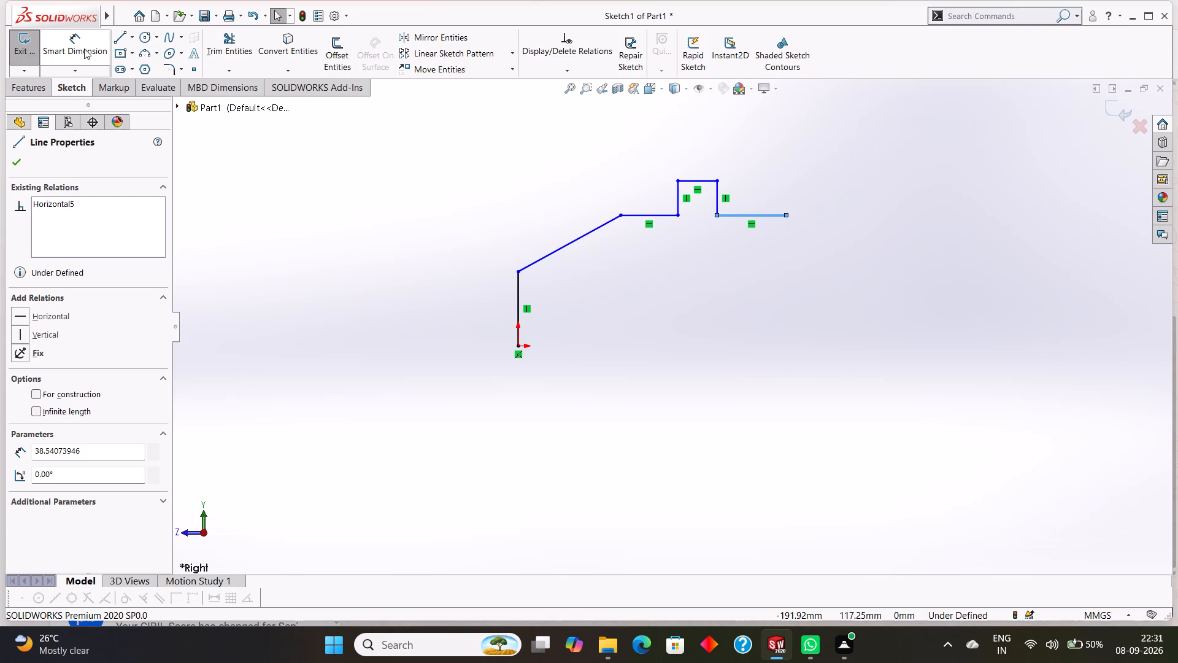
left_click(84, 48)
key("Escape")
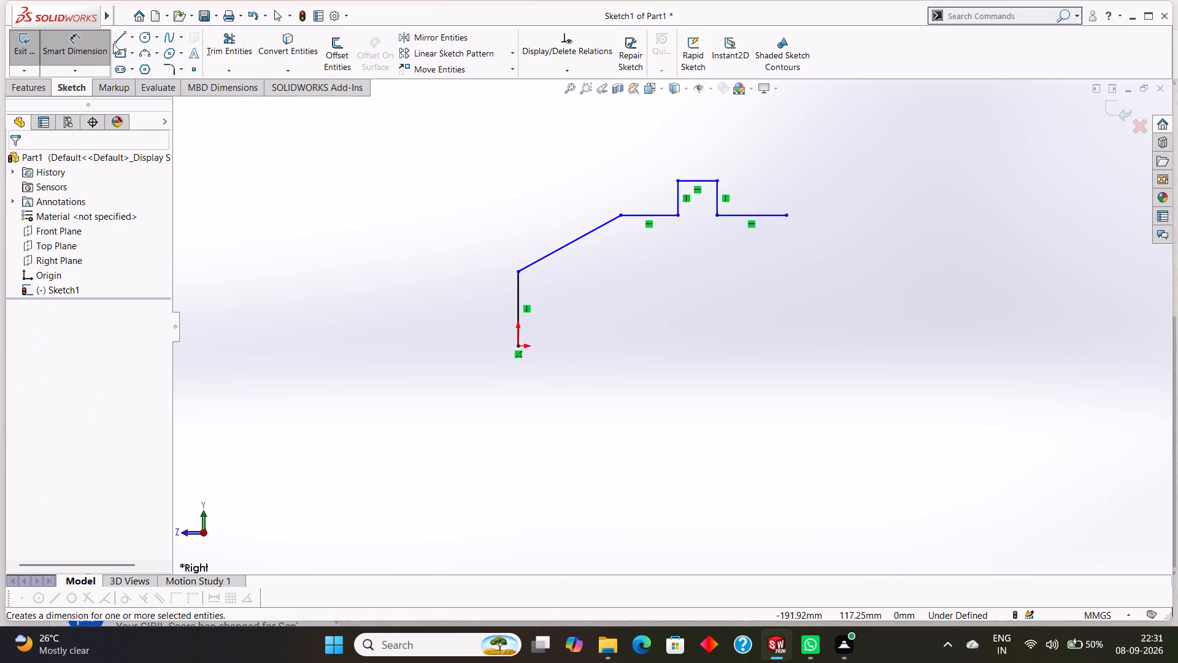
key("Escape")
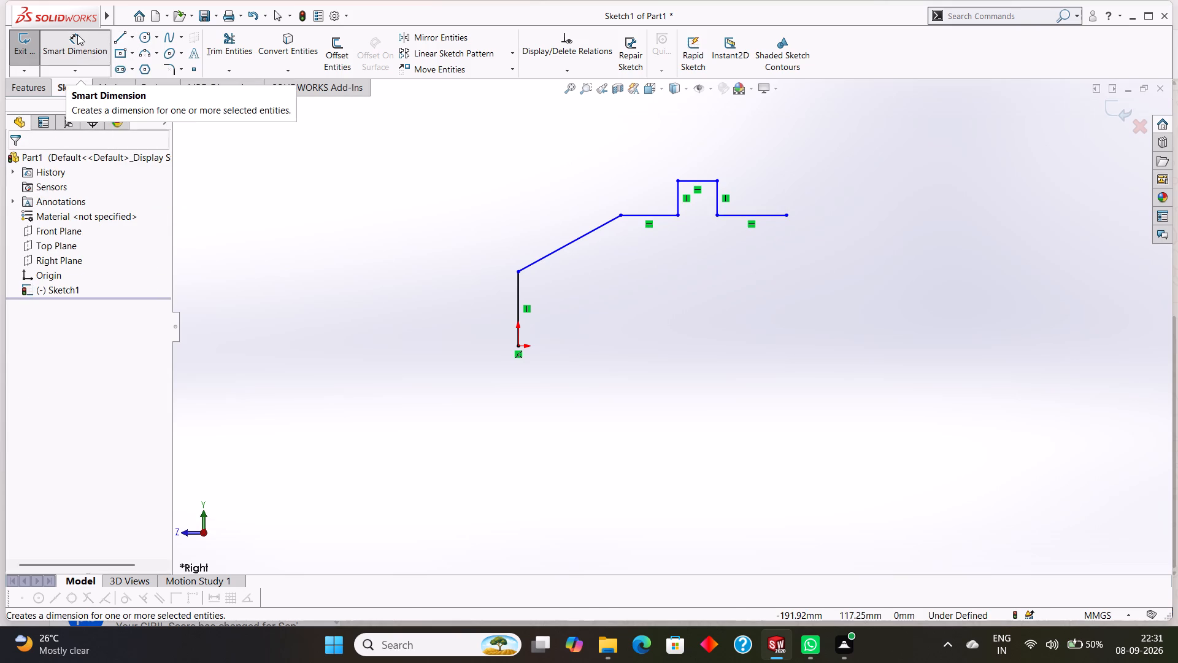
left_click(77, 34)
Close the profile with a single vertical end line about 73 mm long and a base line about 150 mm to the origin.
left_click(122, 36)
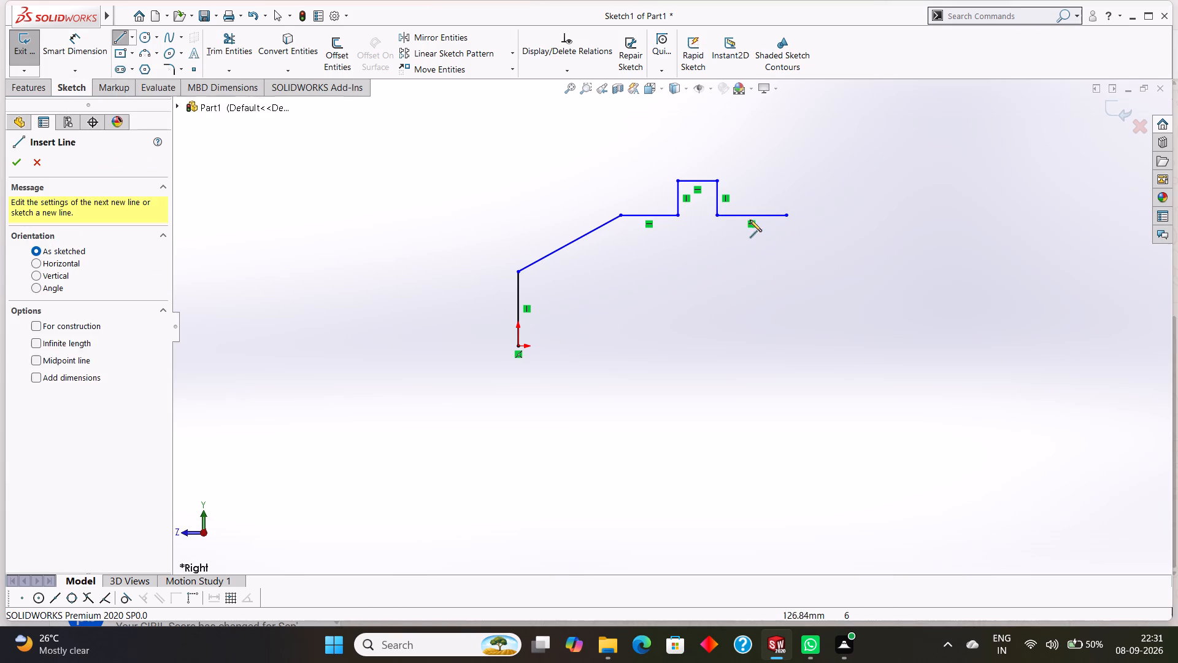
left_click(788, 216)
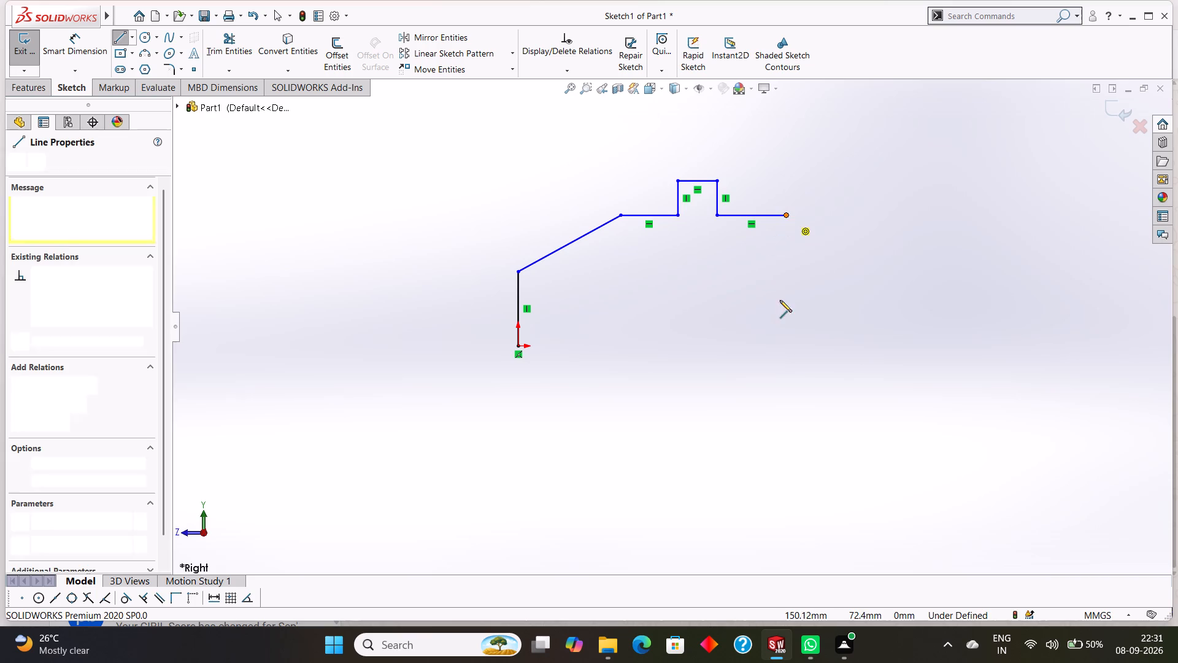
left_click(783, 349)
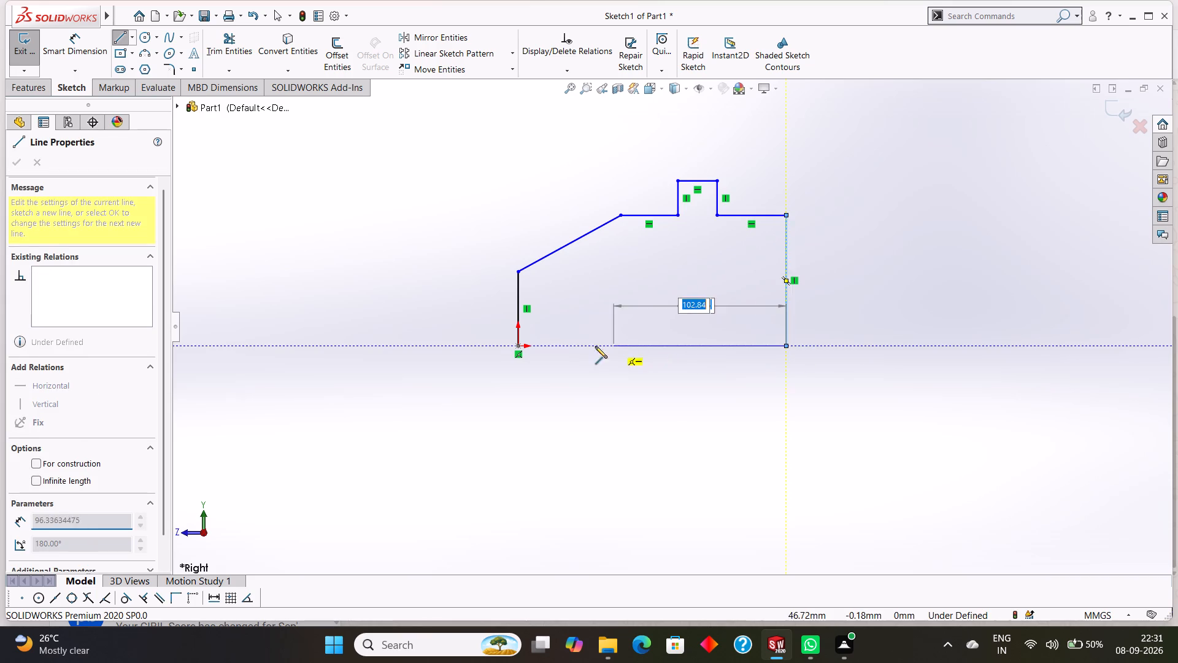
left_click(519, 346)
right_click(604, 387)
left_click(632, 394)
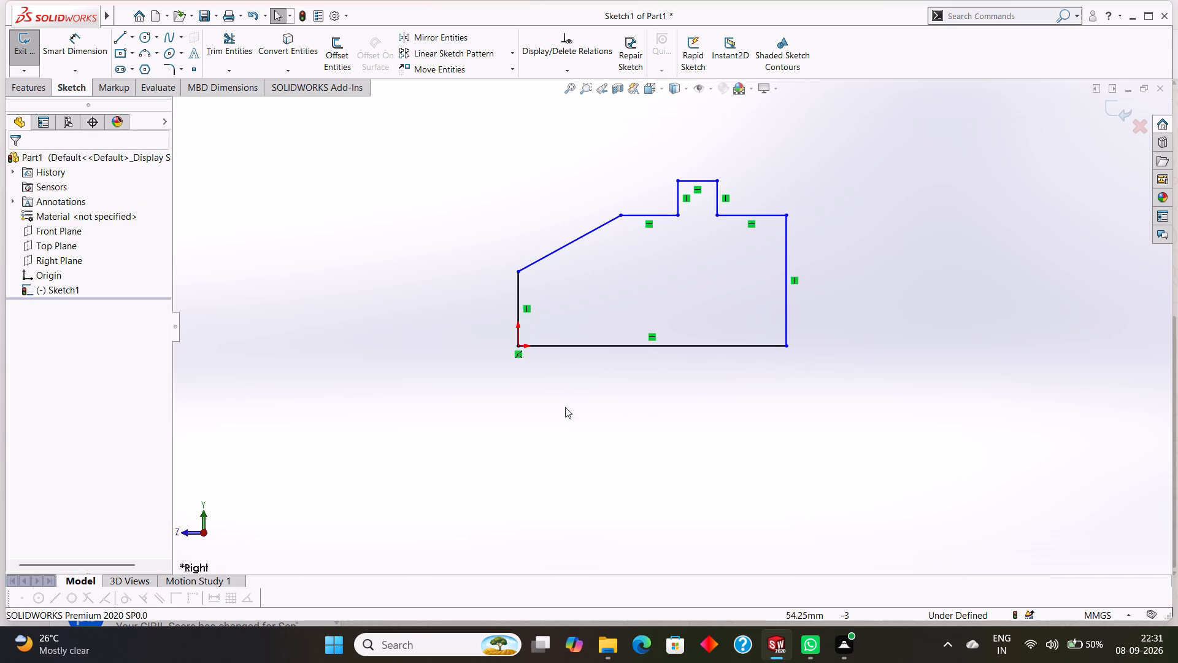
Dimension the profile's vertical end line opposite the origin as 32.50 mm.
left_click(93, 44)
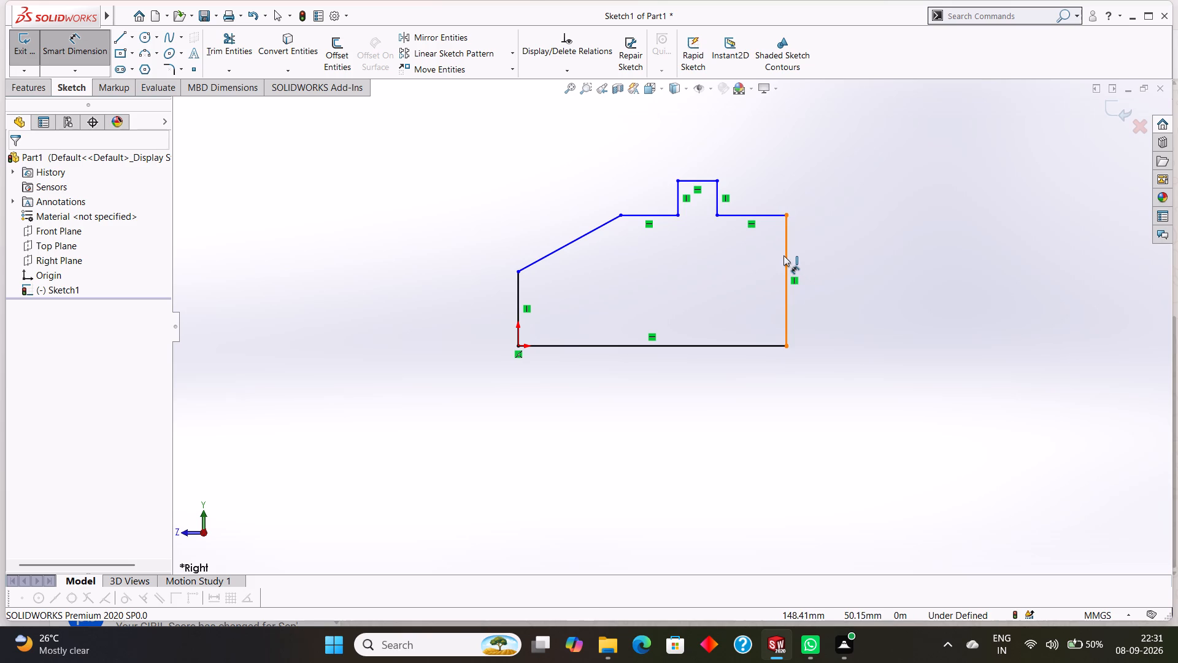
left_click(786, 256)
left_click(854, 266)
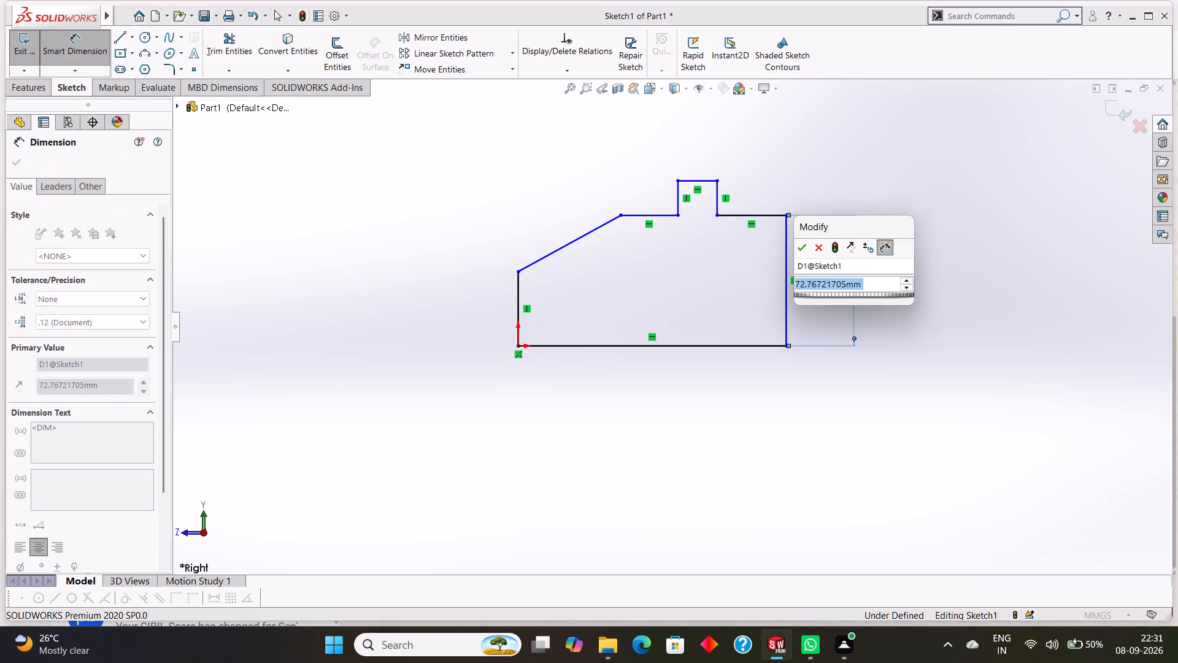
type("32.50")
key("Return")
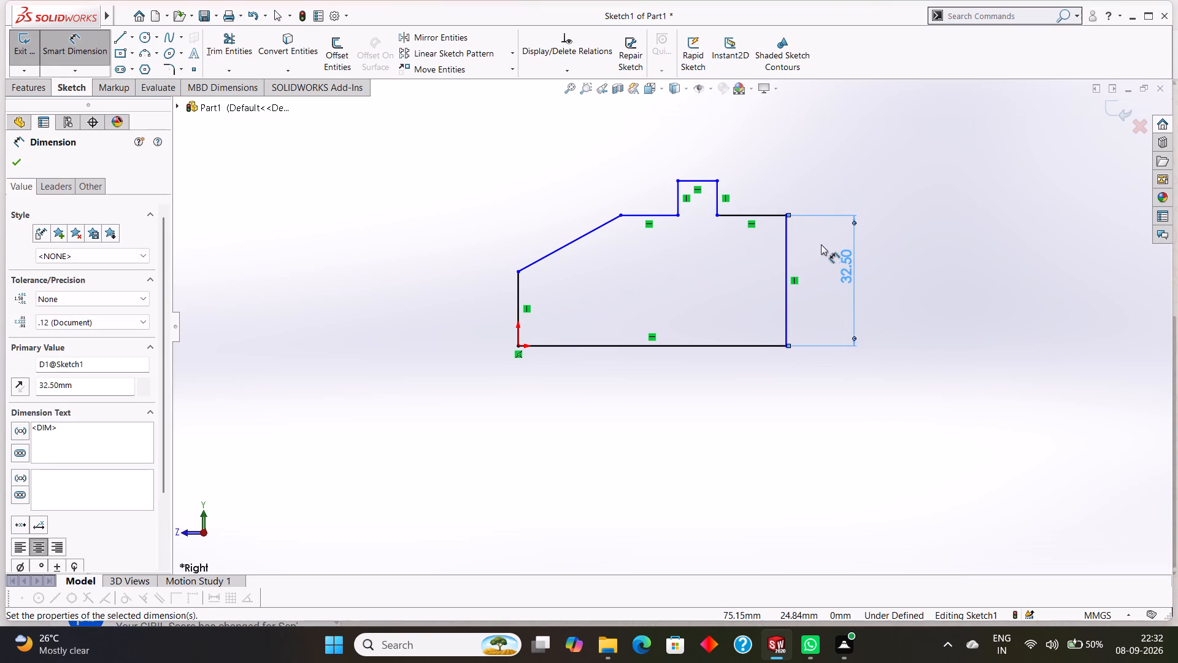
Dimension the overall height from the base corner opposite the origin to the top of the raised tab as 50 mm.
left_click(795, 344)
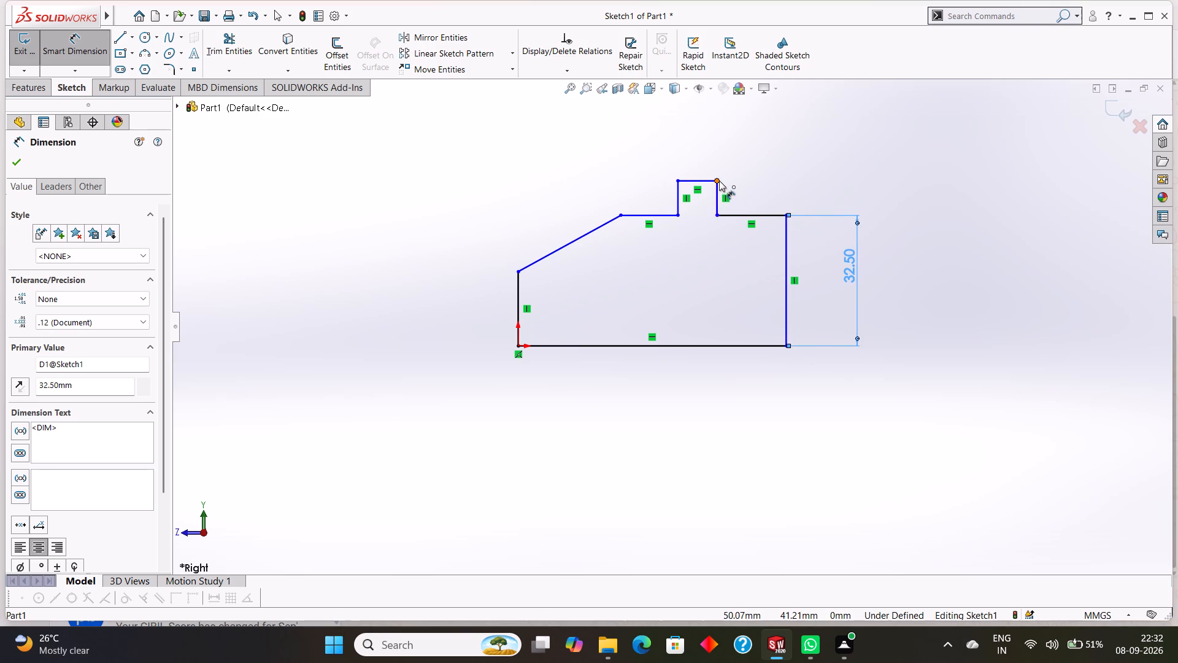
left_click(718, 180)
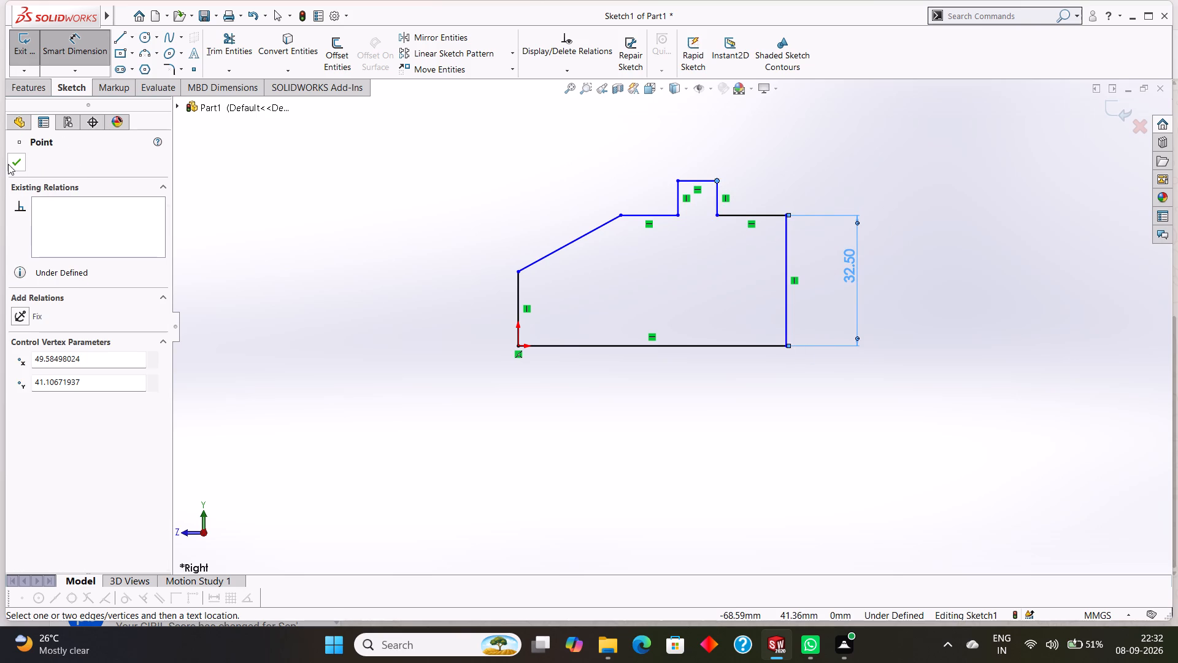
left_click(8, 164)
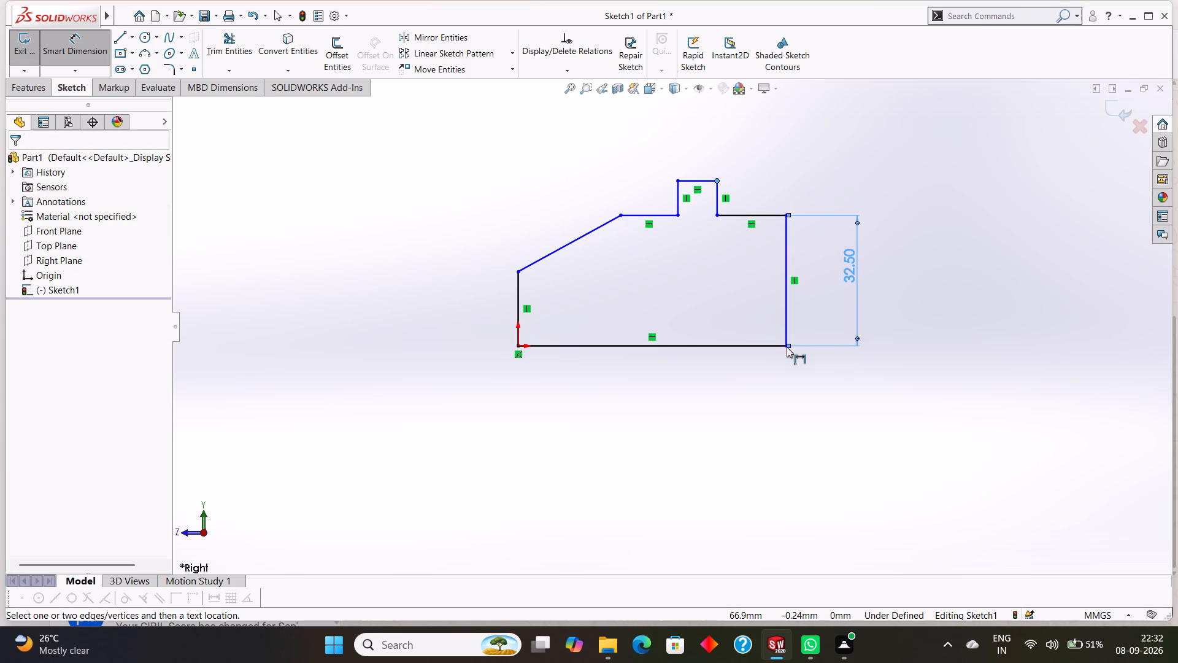
left_click(785, 345)
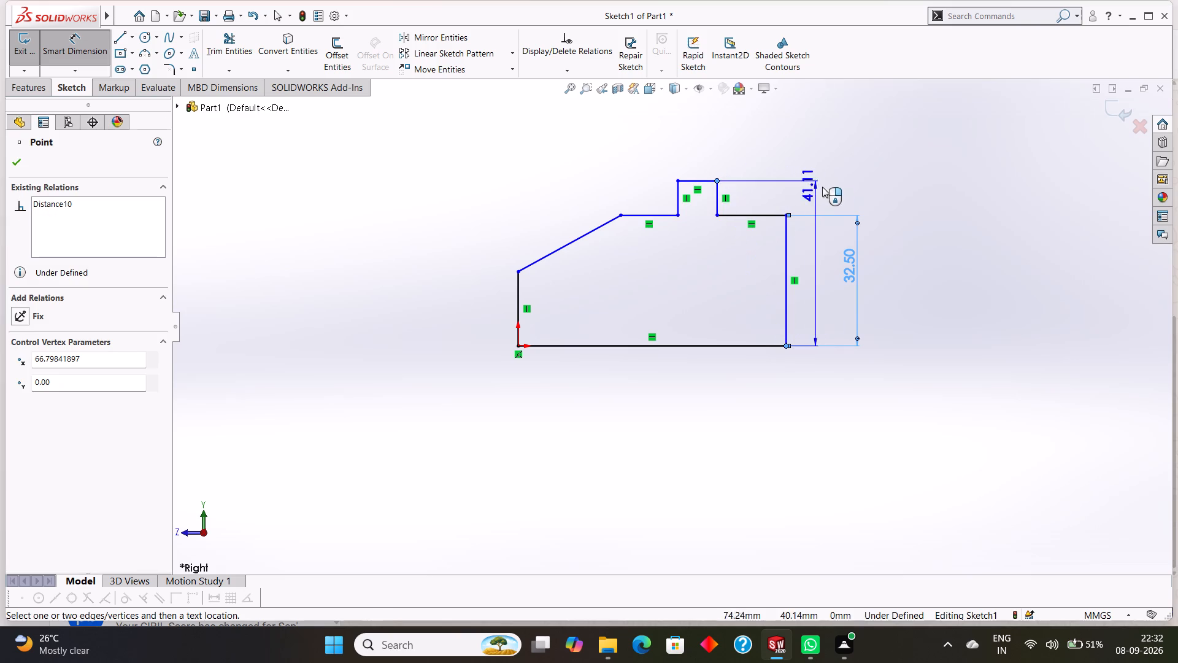
left_click(944, 215)
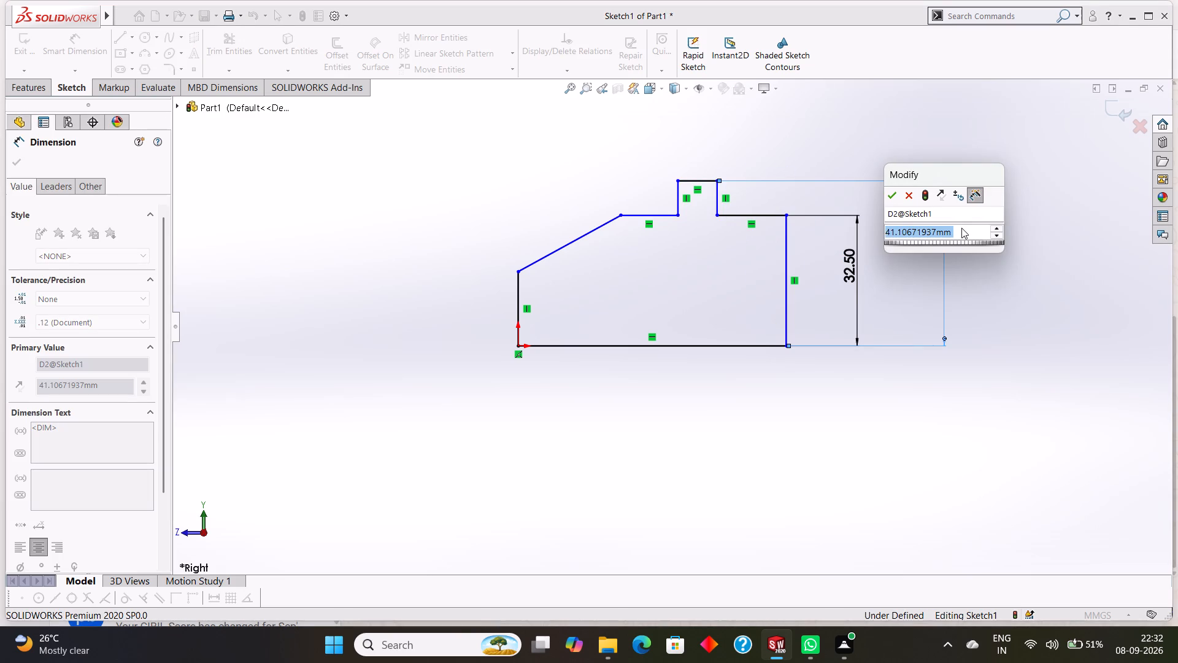
type("50")
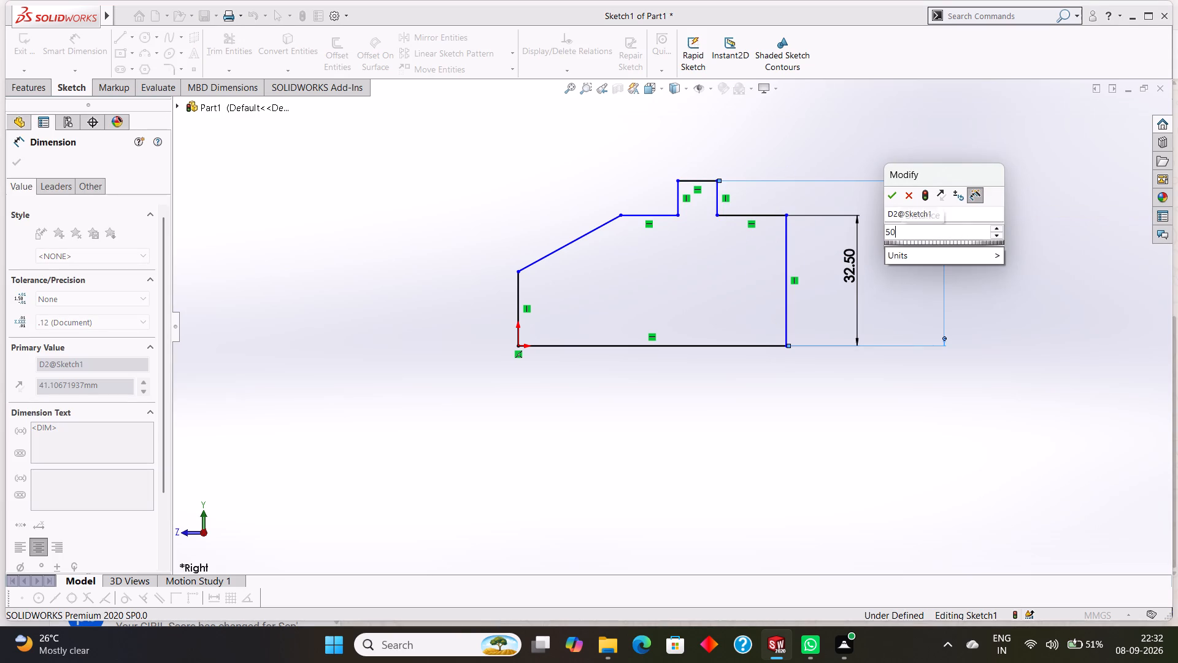
key("Return")
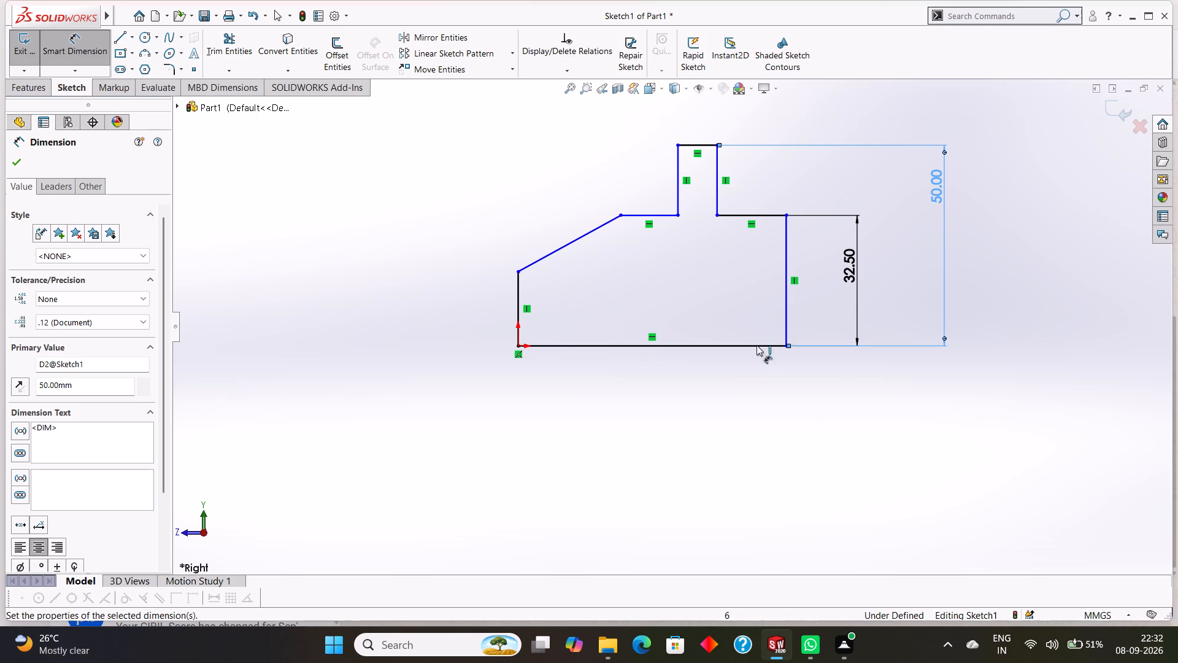
Dimension the height from the origin to the horizontal ledge between the slope and the tab as 40 mm.
left_click(677, 214)
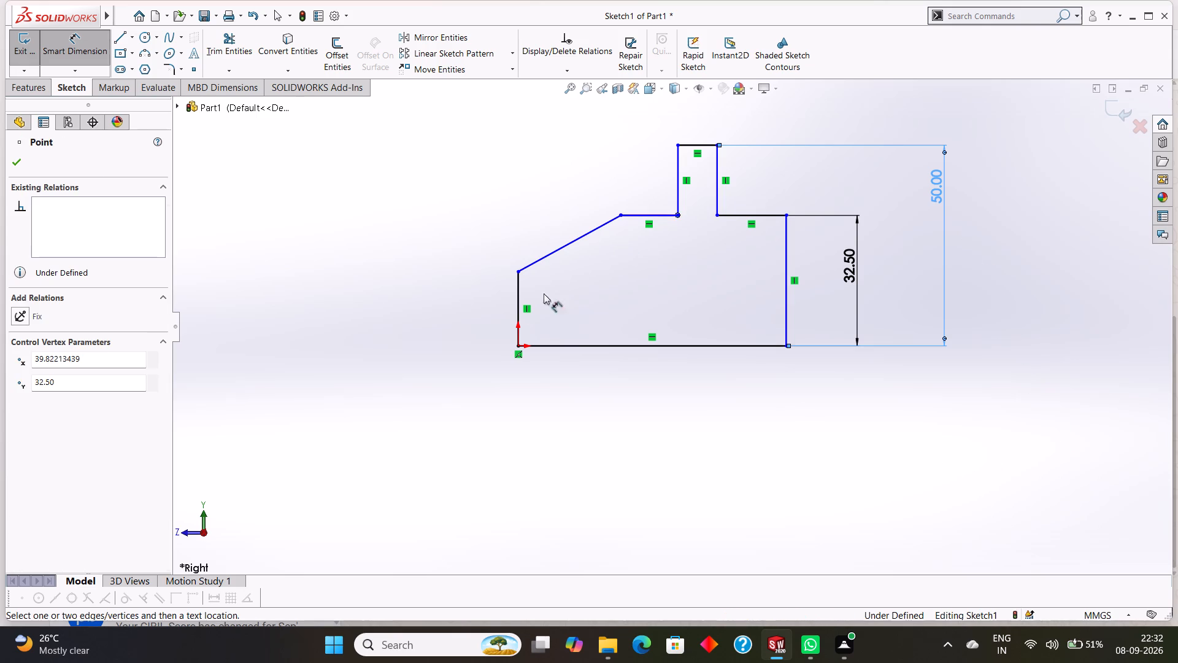
left_click(521, 346)
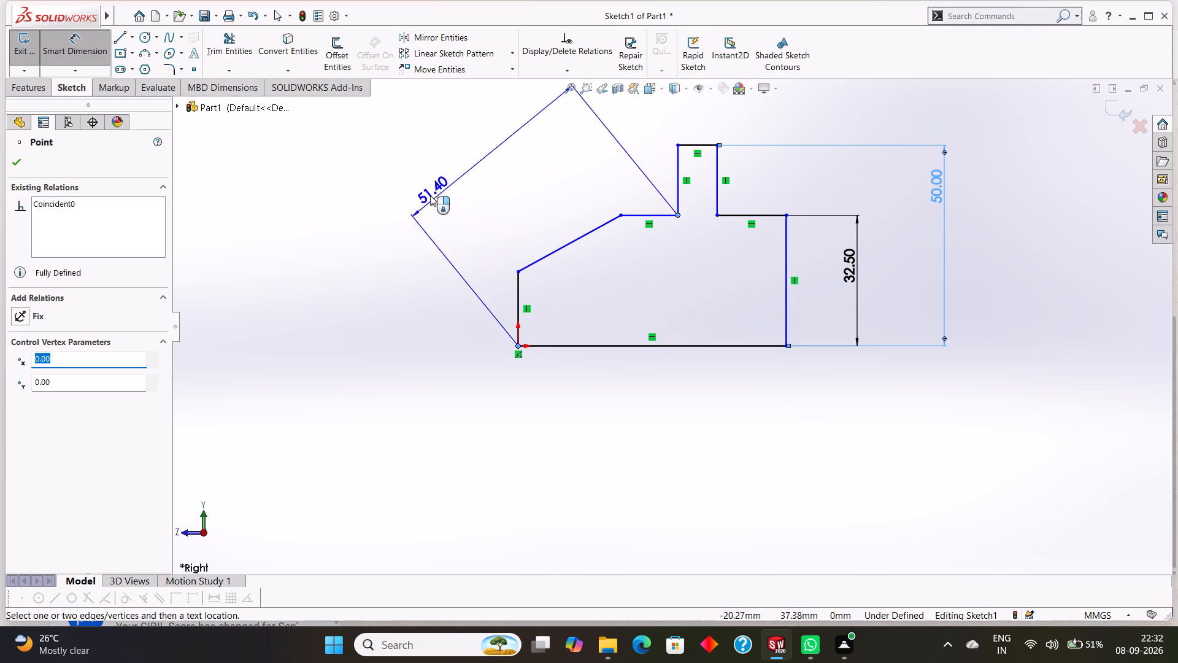
left_click(406, 239)
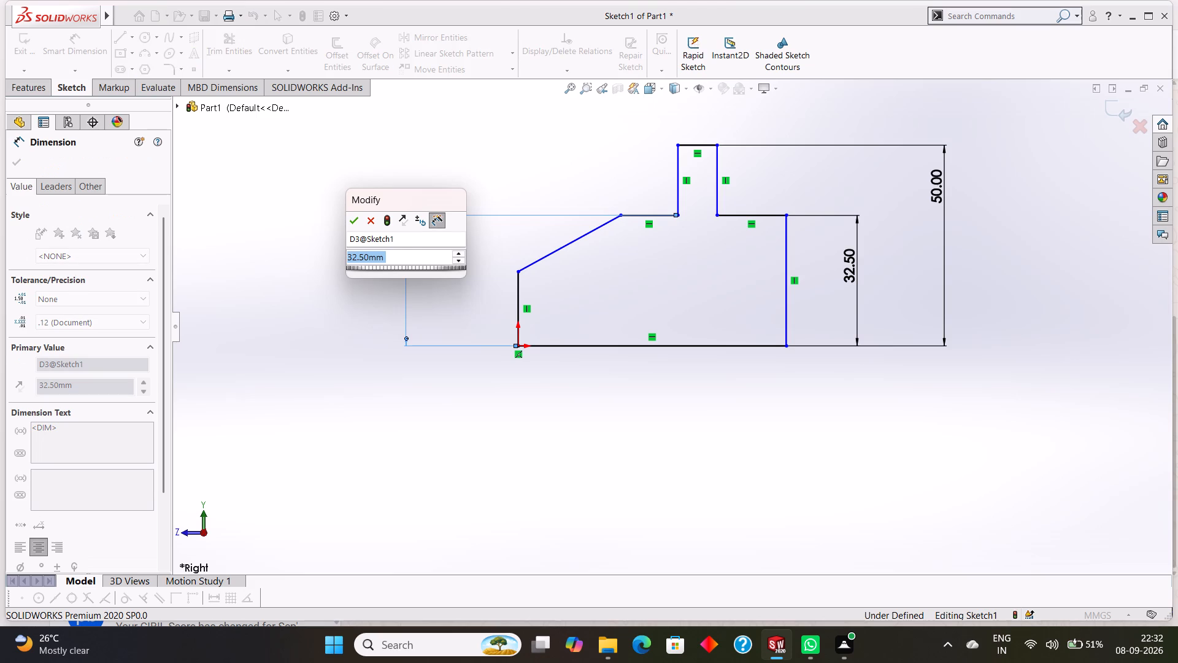
type("40")
key("Return")
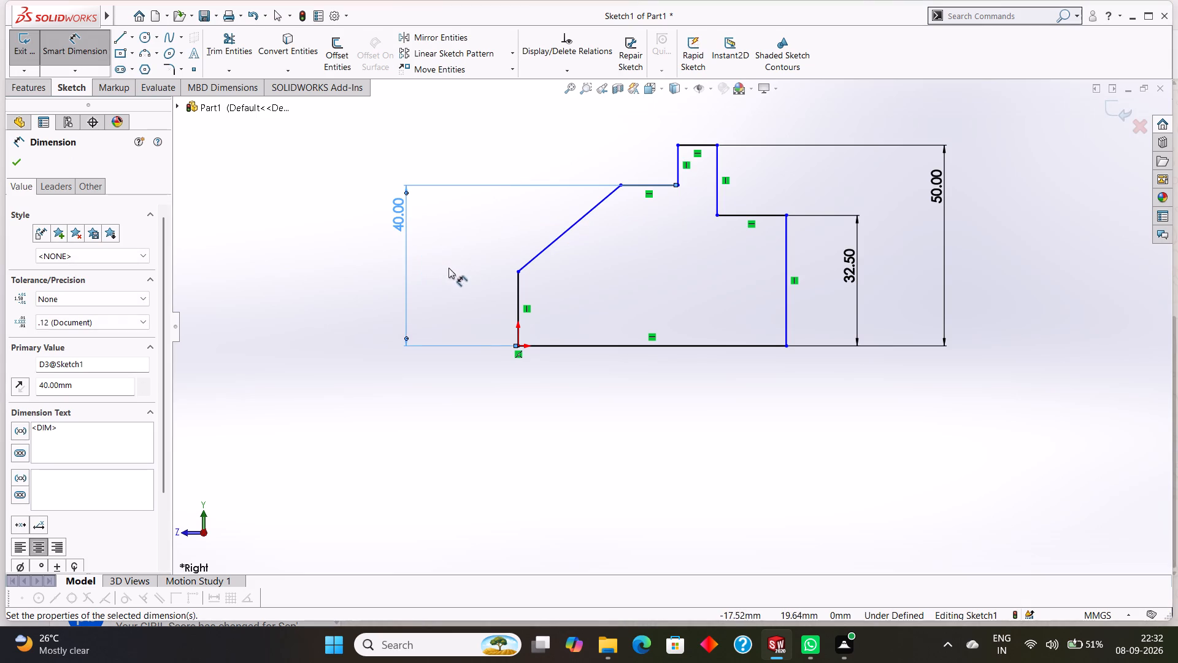
Dimension the vertical edge at the origin, up to the start of the slope, as 27 mm.
left_click(520, 269)
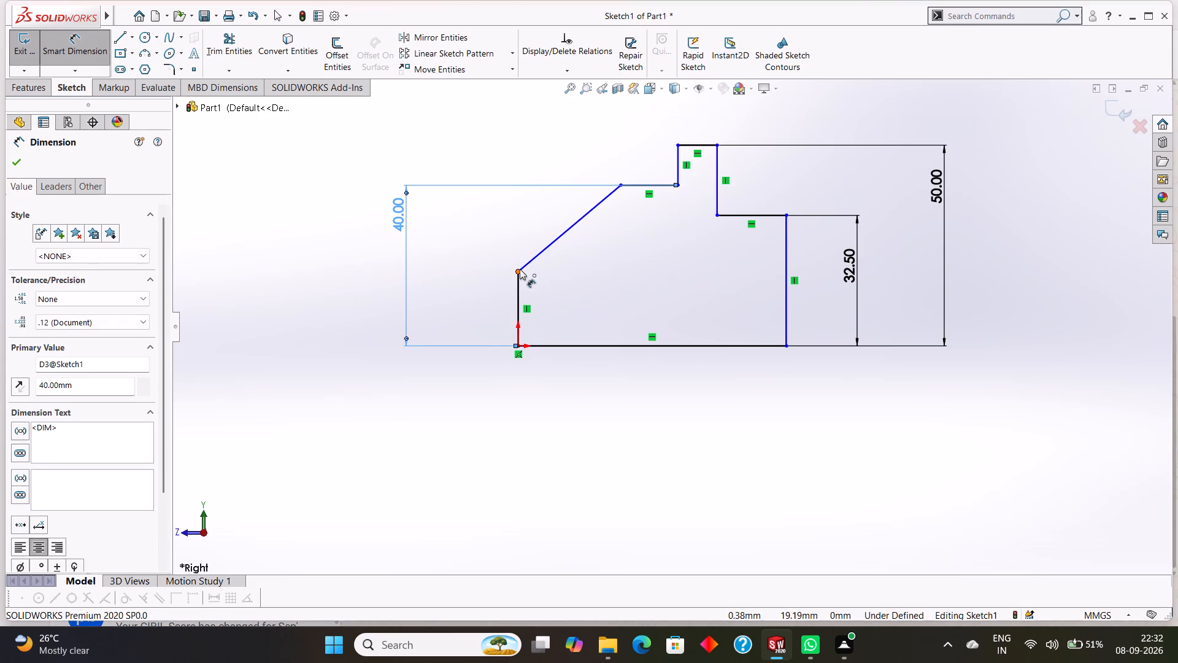
left_click(520, 343)
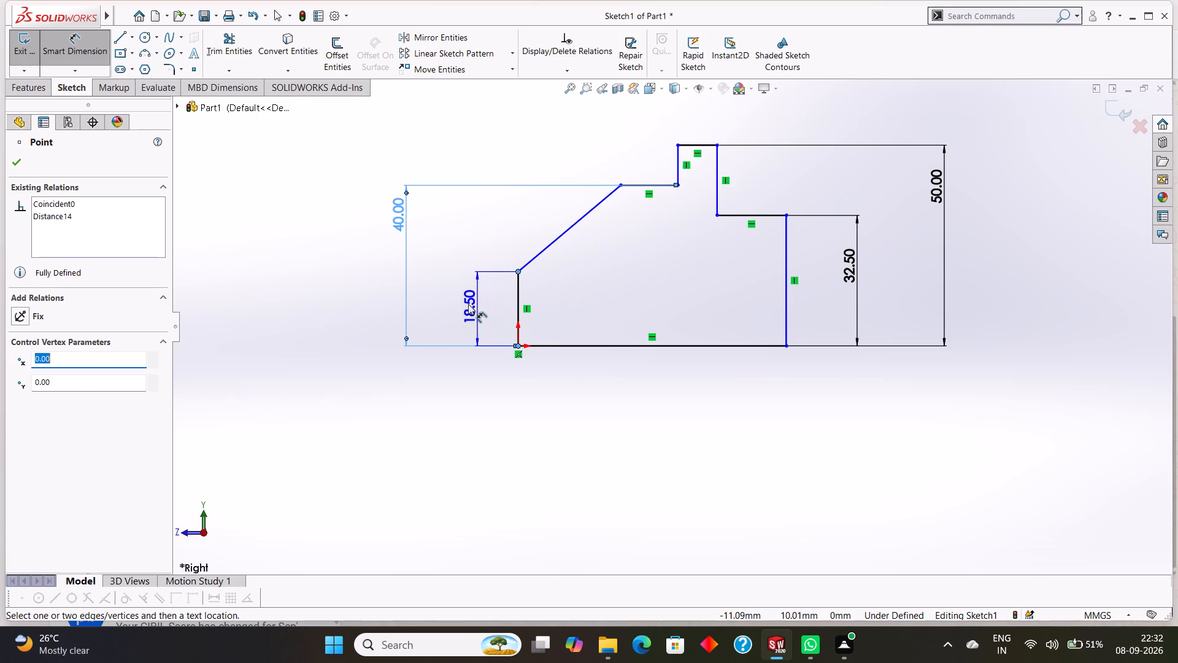
left_click(461, 300)
type("27")
key("Return")
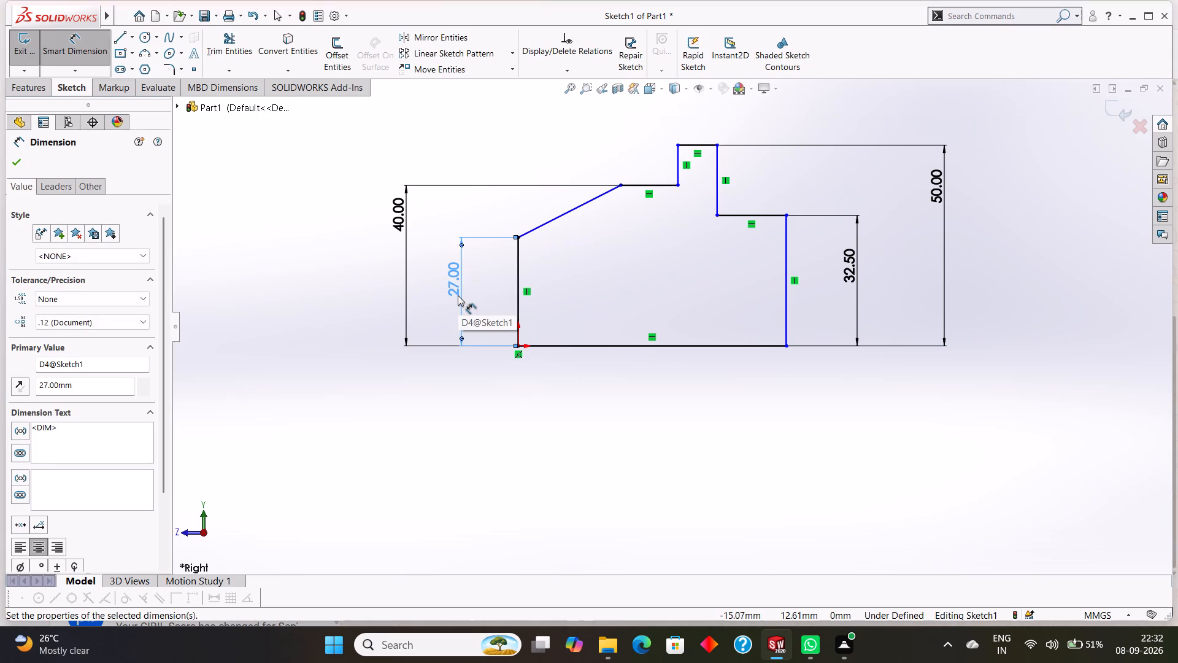
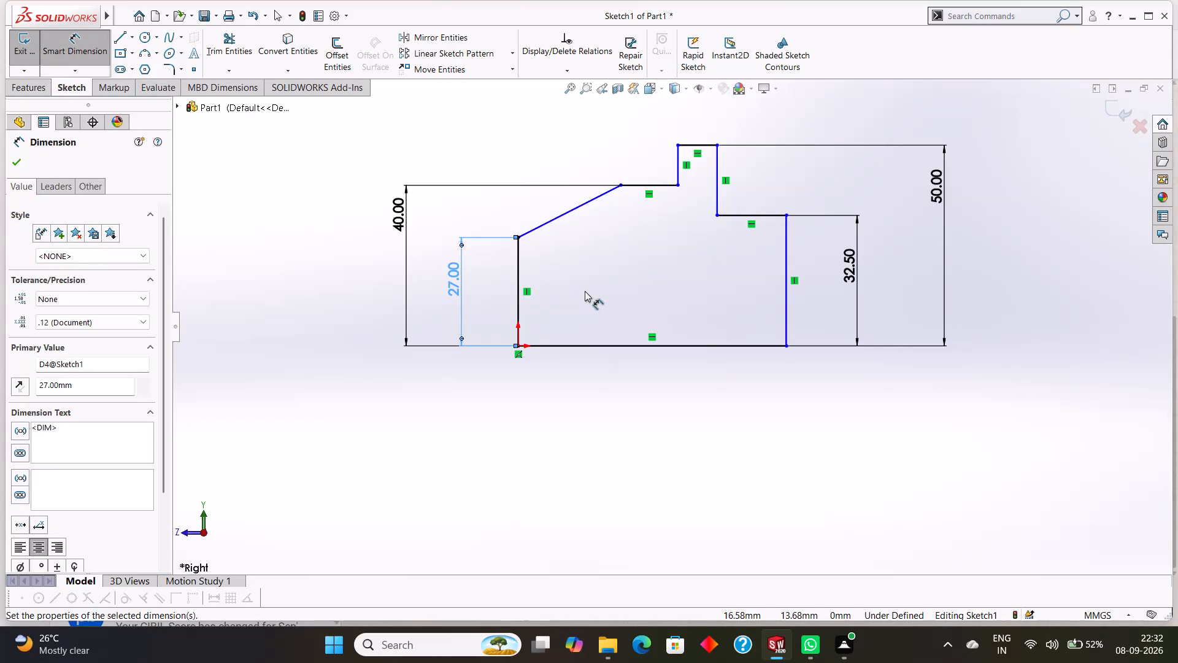
Dimension the horizontal distance between the lower and upper ends of the sloped edge as 34 mm.
left_click(519, 237)
left_click(620, 185)
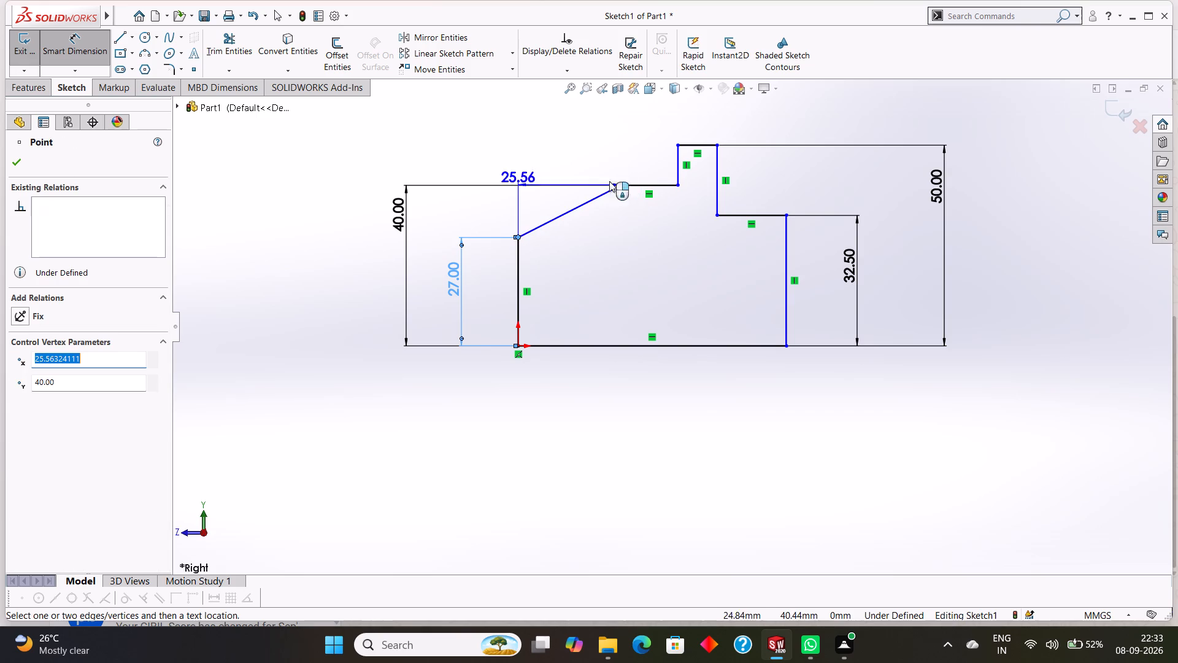
left_click(564, 142)
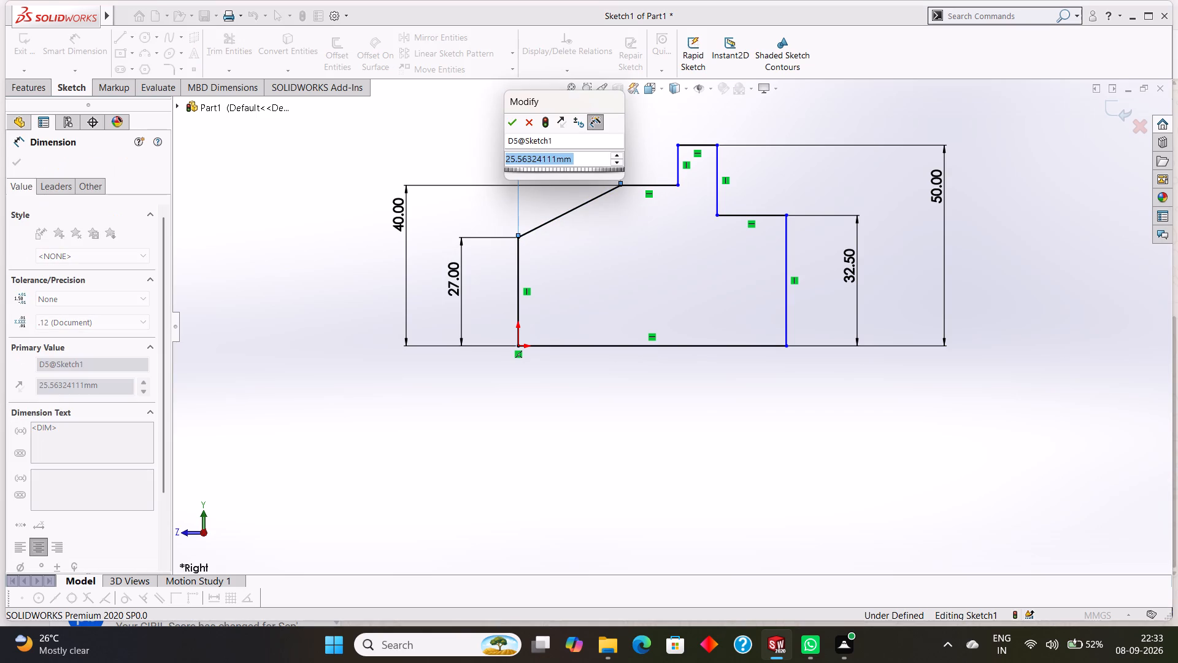
type("34")
key("Return")
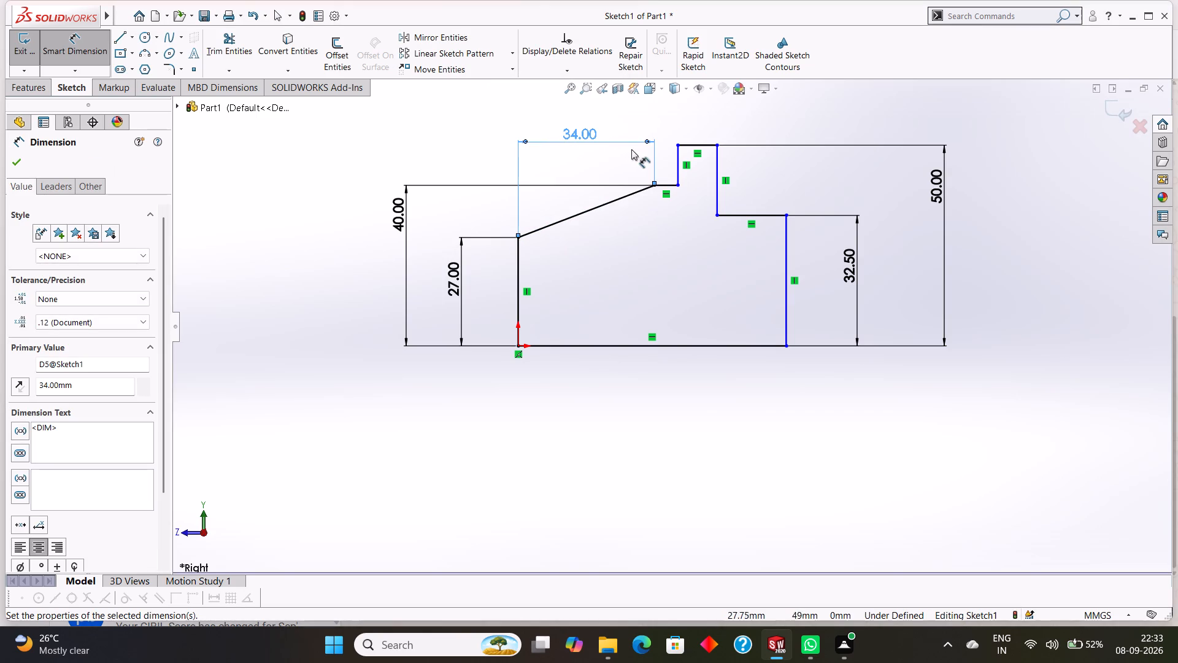
Dimension the top edge of the raised tab as 20 mm wide.
left_click(703, 143)
left_click(709, 122)
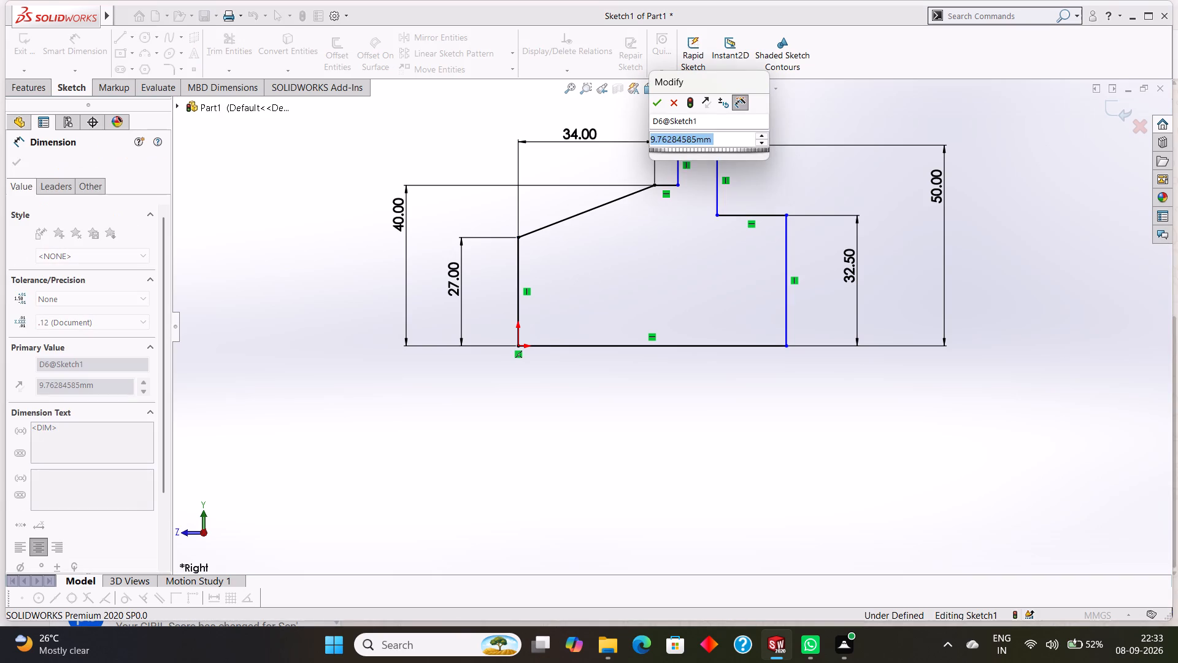
type("20")
key("Return")
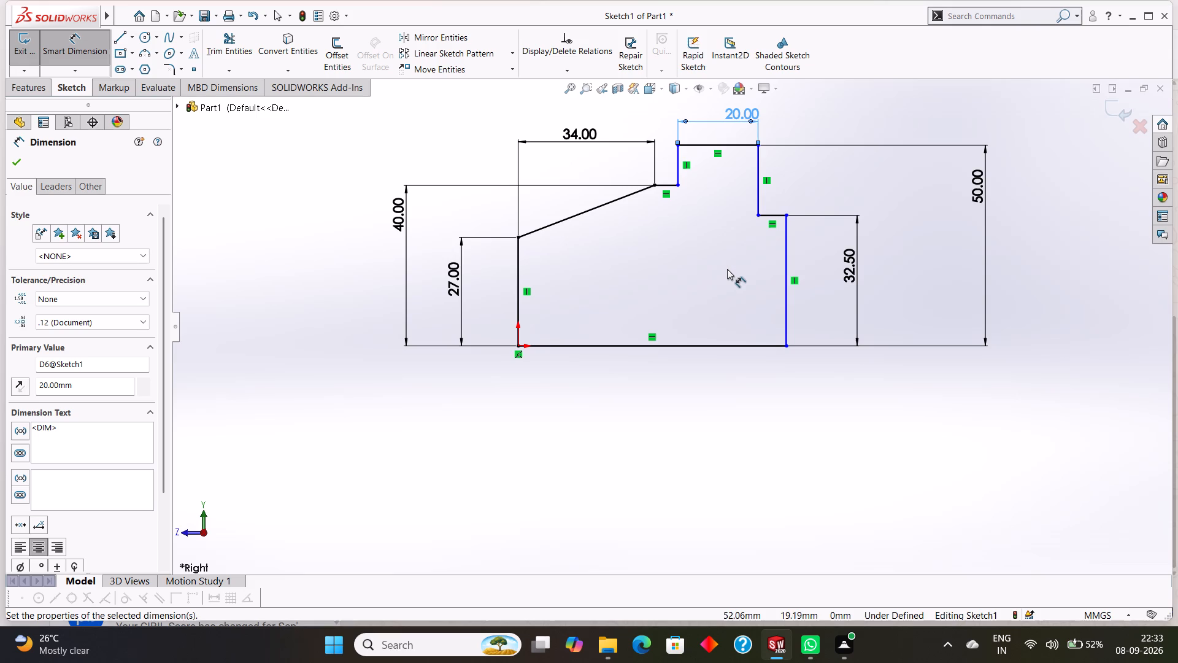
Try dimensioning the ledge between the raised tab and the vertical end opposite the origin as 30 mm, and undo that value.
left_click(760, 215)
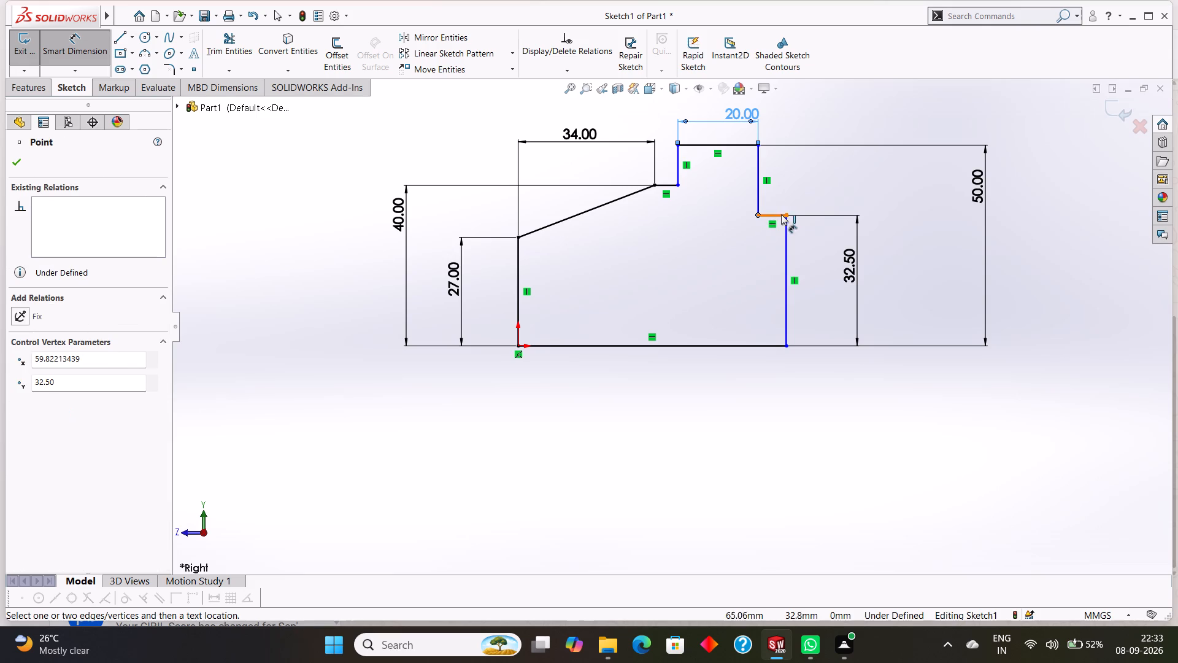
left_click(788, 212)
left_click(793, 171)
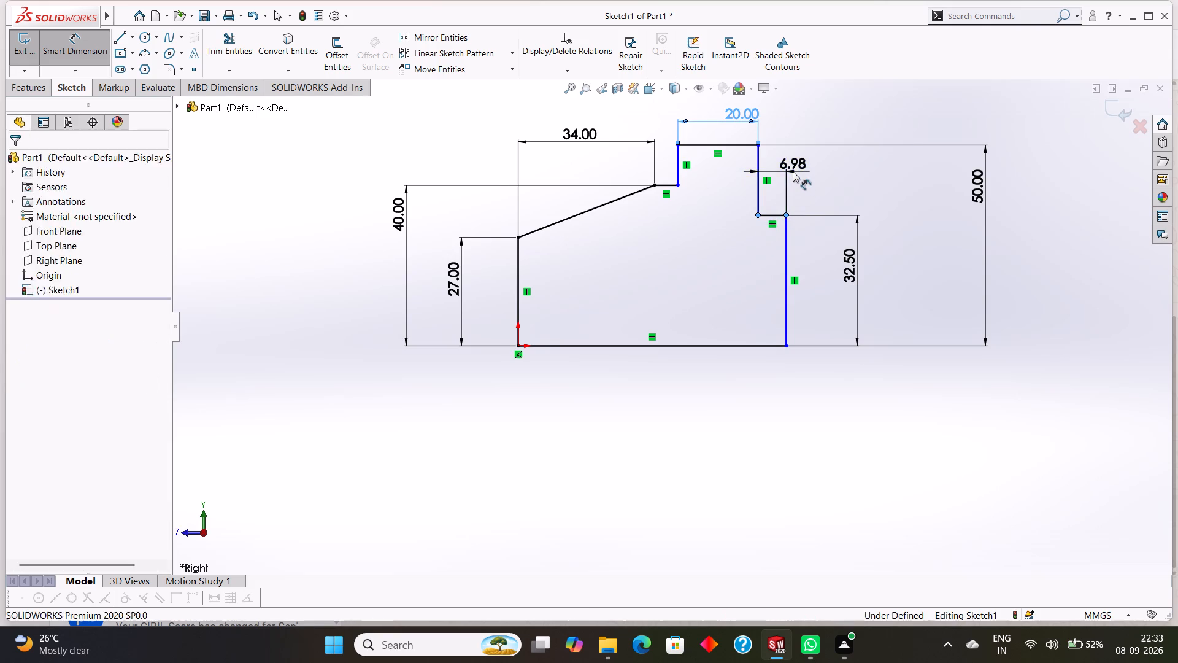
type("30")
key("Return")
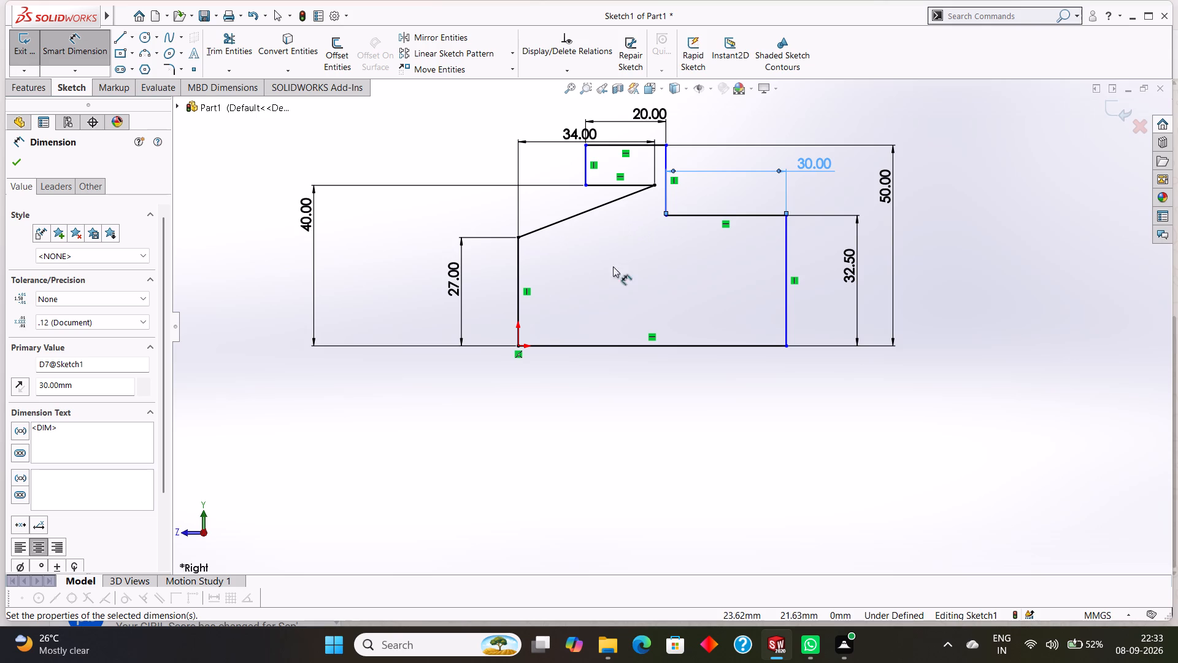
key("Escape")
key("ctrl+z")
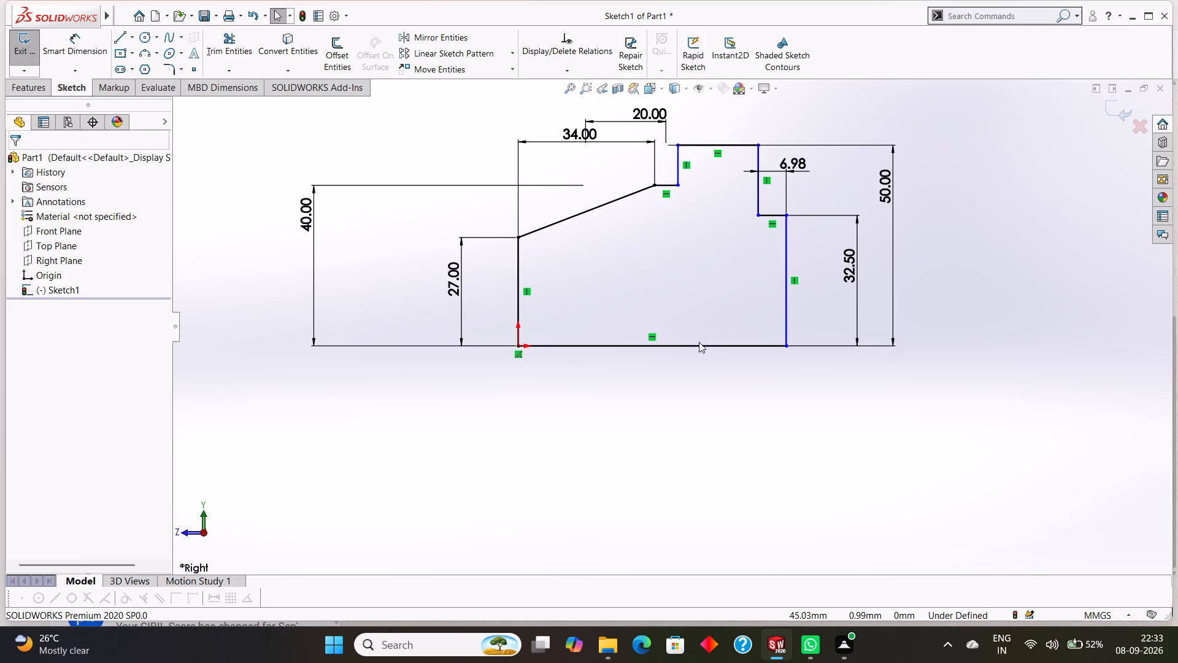
Dimension the profile's horizontal base line as 100 mm.
left_click(98, 41)
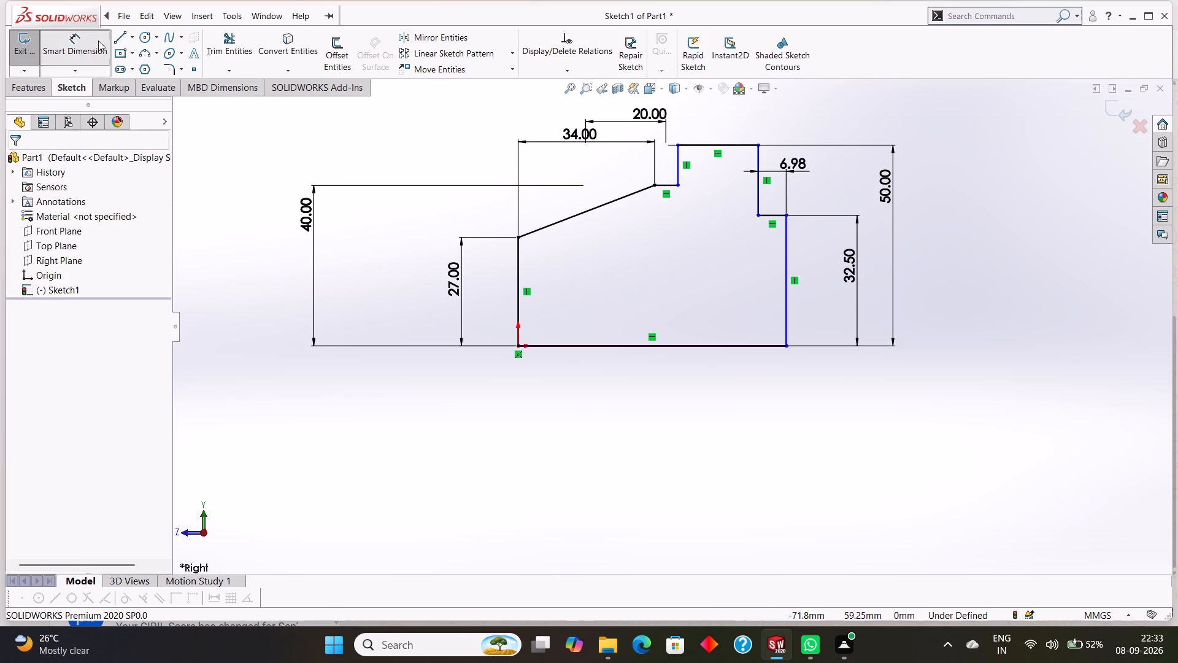
left_click(644, 347)
left_click(647, 393)
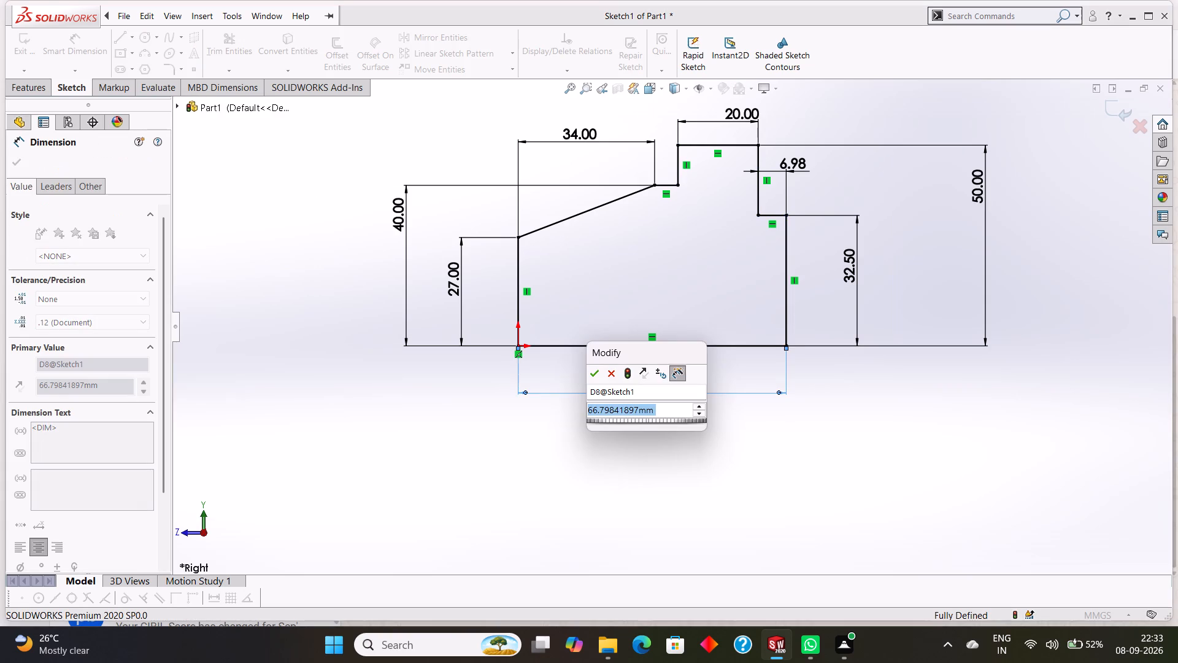
type("100")
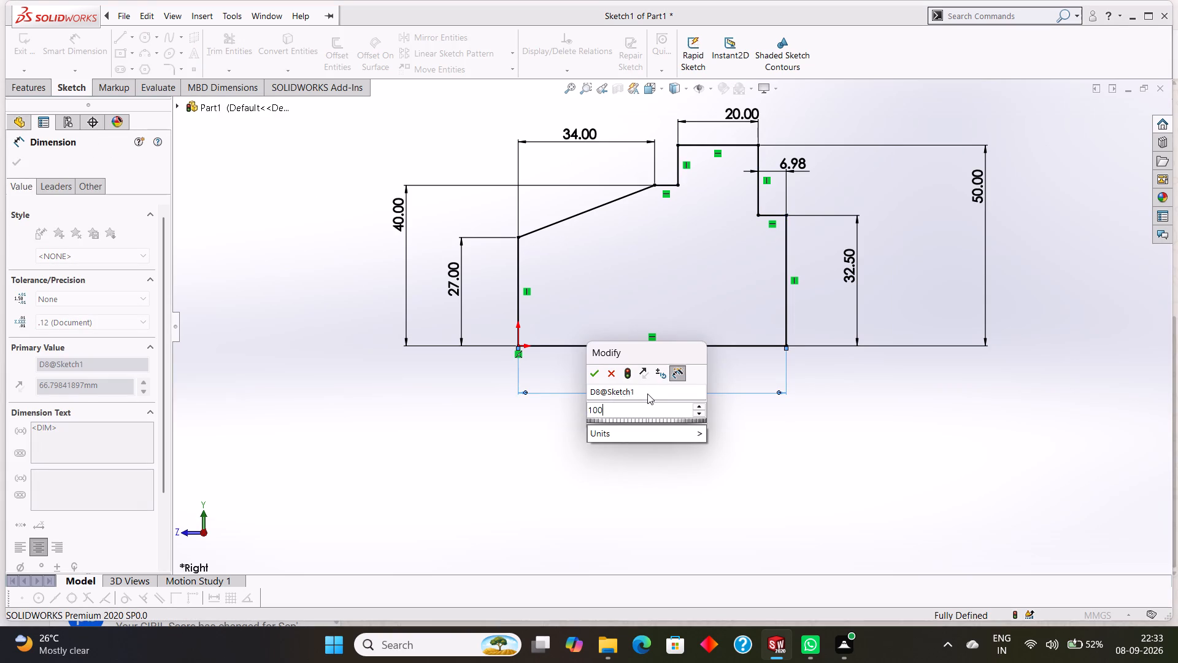
key("Return")
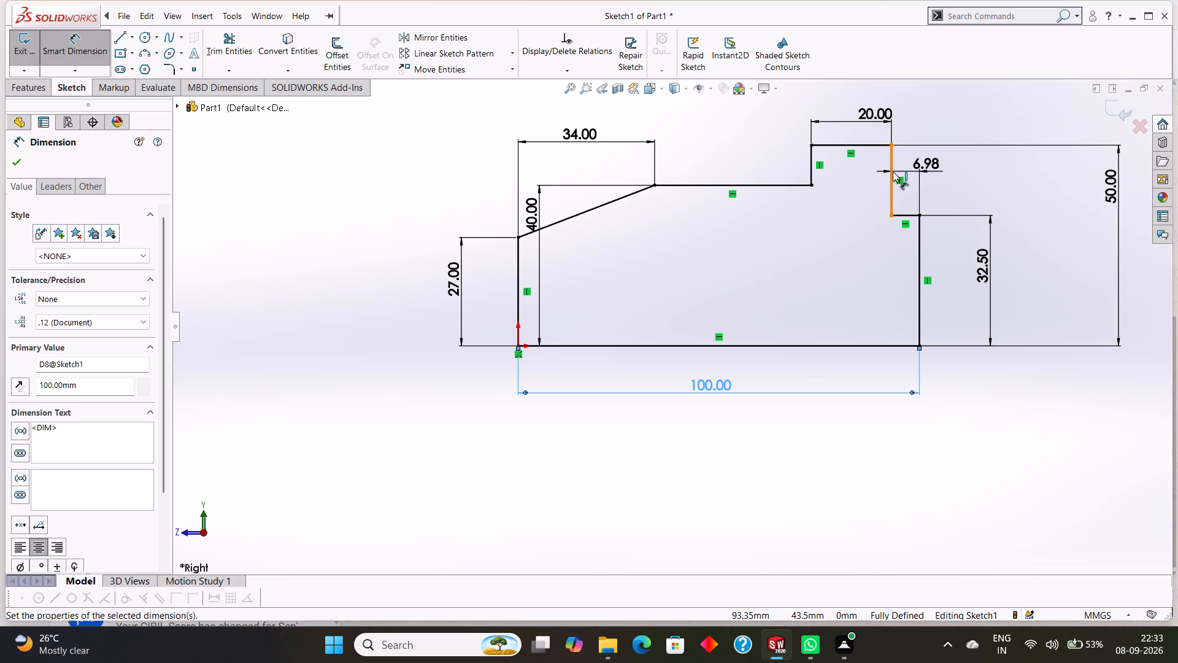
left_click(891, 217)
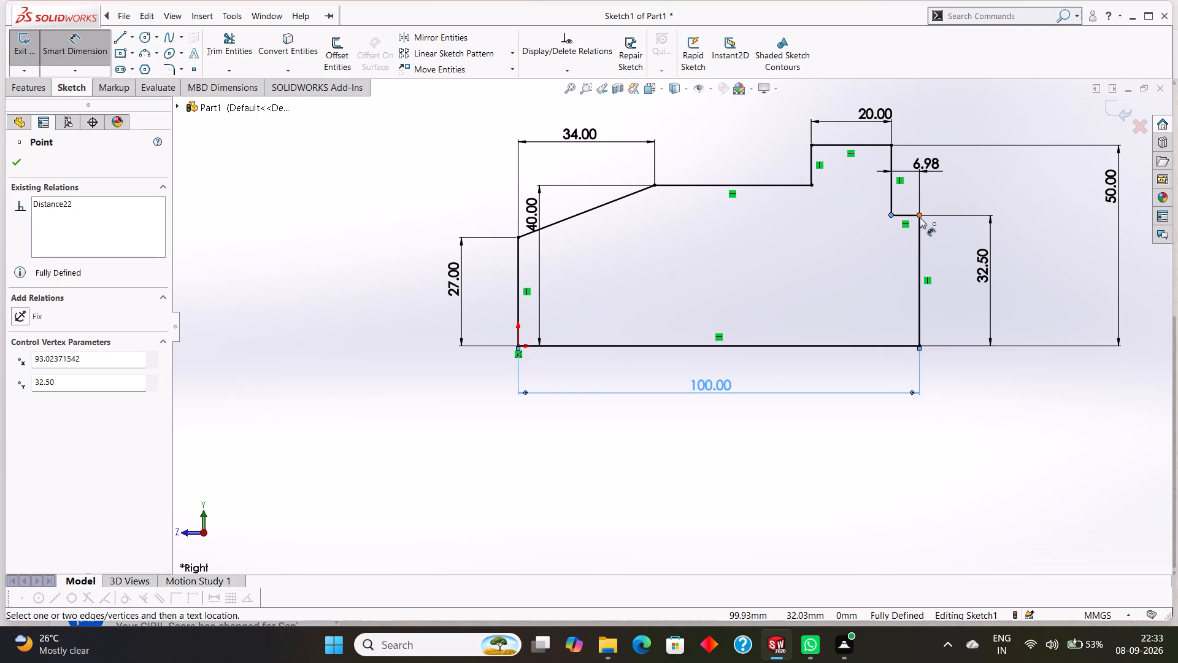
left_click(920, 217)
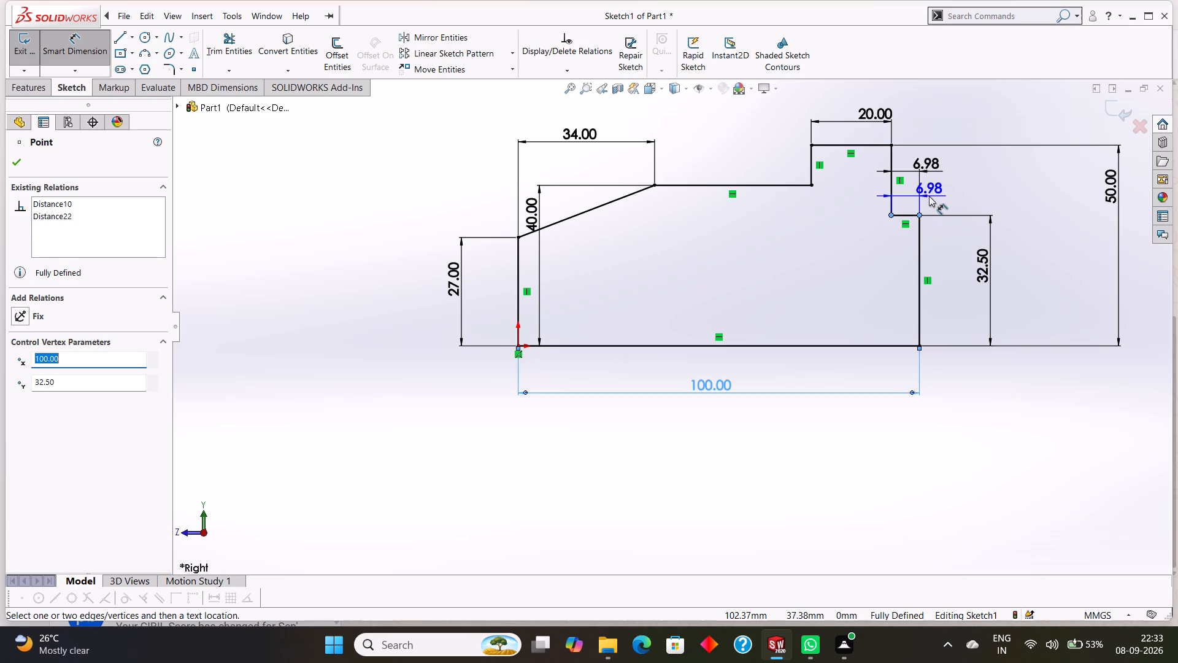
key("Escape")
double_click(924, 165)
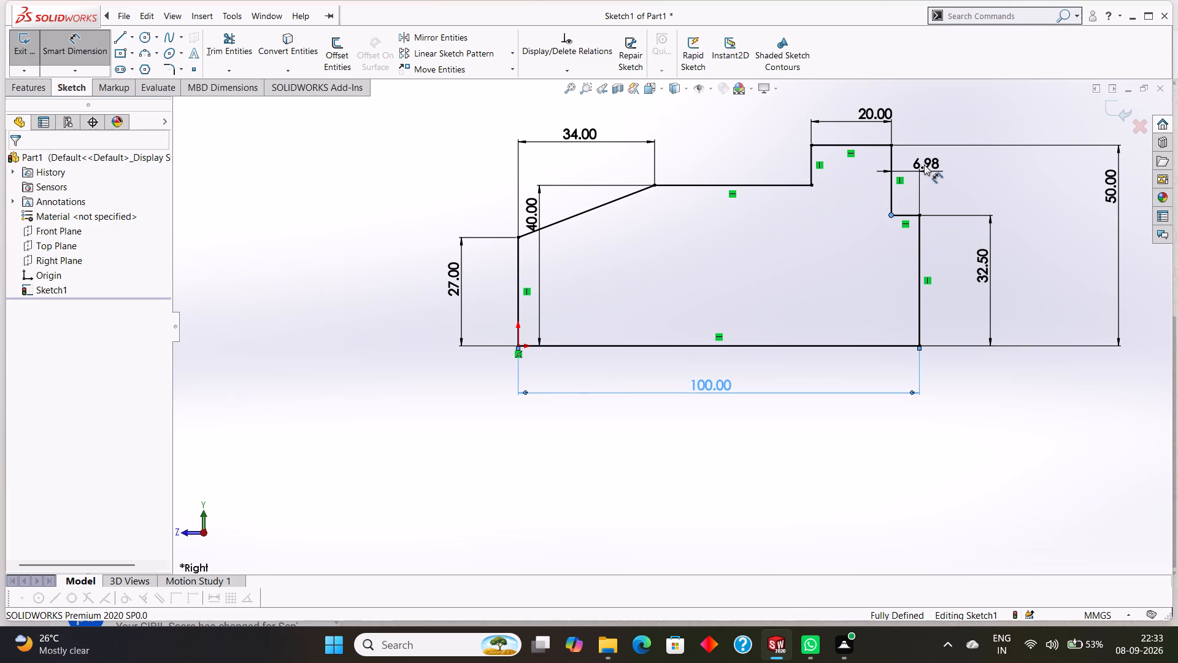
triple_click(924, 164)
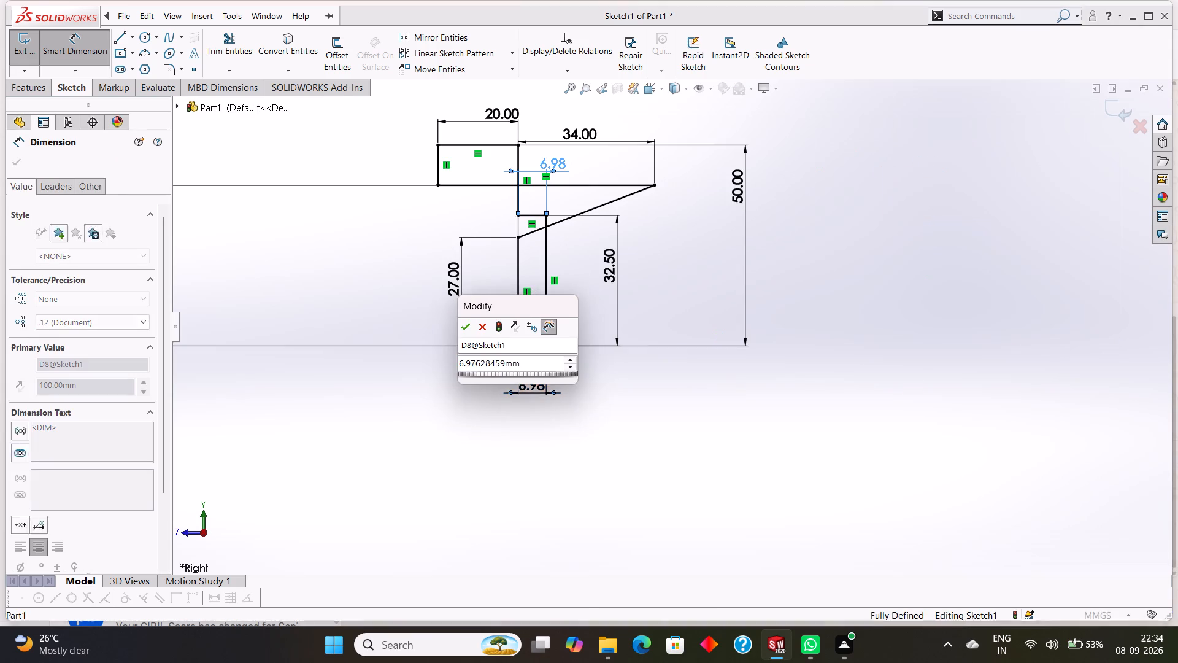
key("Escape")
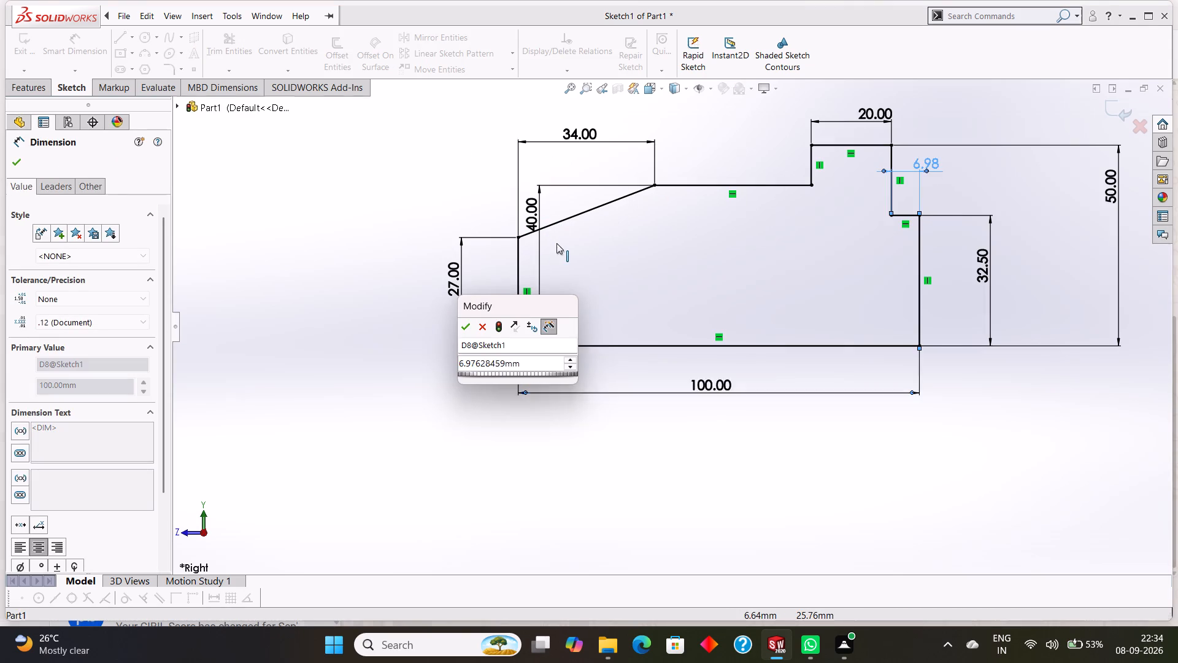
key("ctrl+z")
Delete the 6.98 dimension on the ledge between the raised tab and the vertical end.
right_click(918, 165)
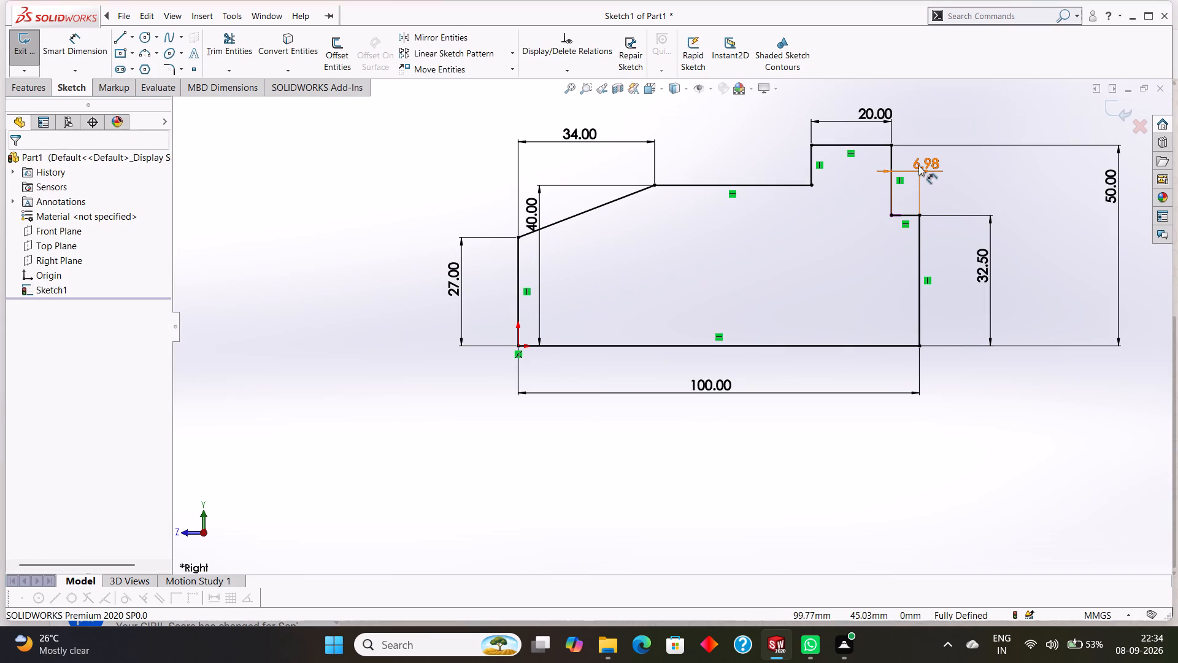
left_click(966, 316)
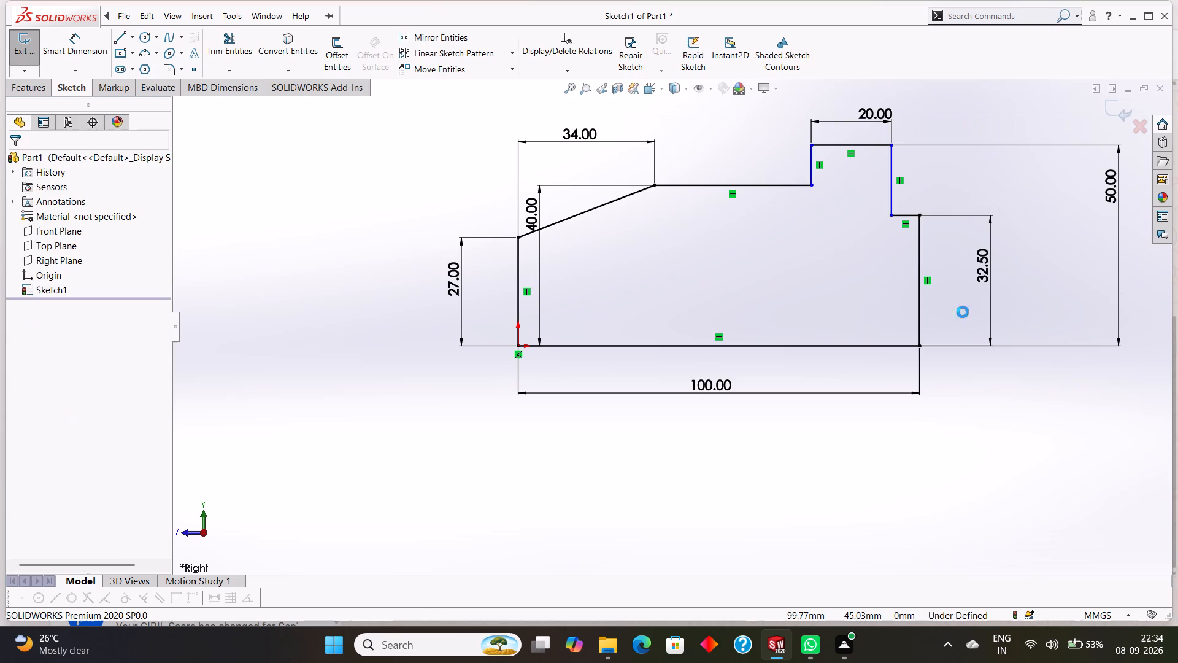
Dimension the ledge between the raised tab and the vertical end opposite the origin as 30 mm.
left_click(77, 43)
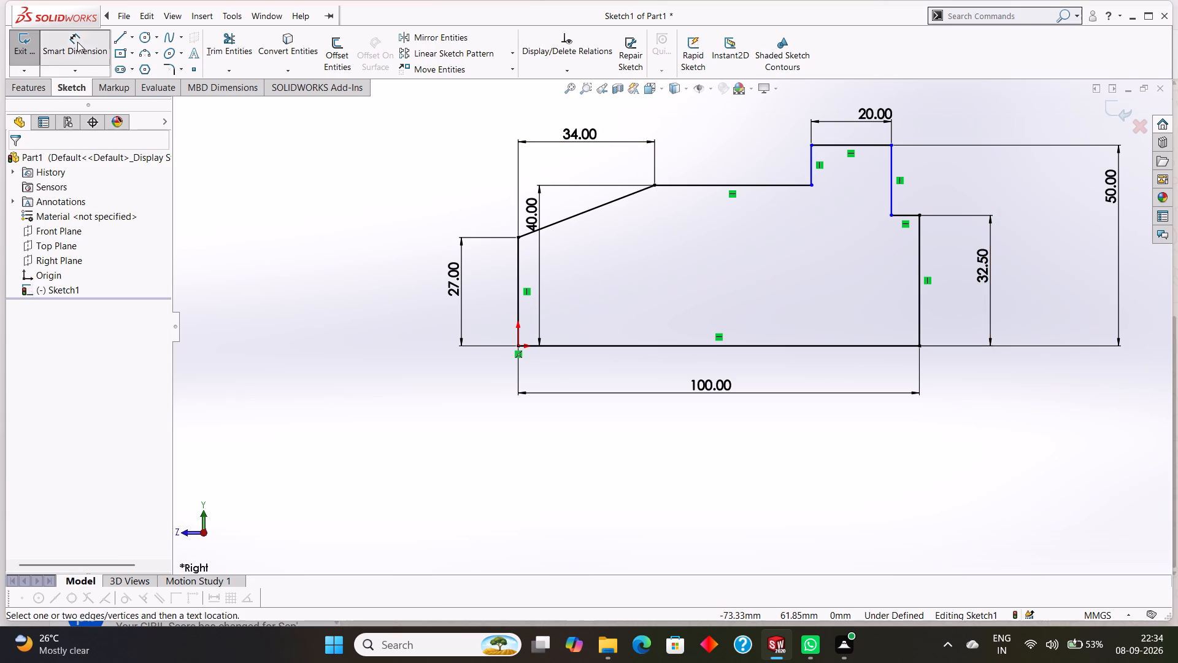
left_click(891, 217)
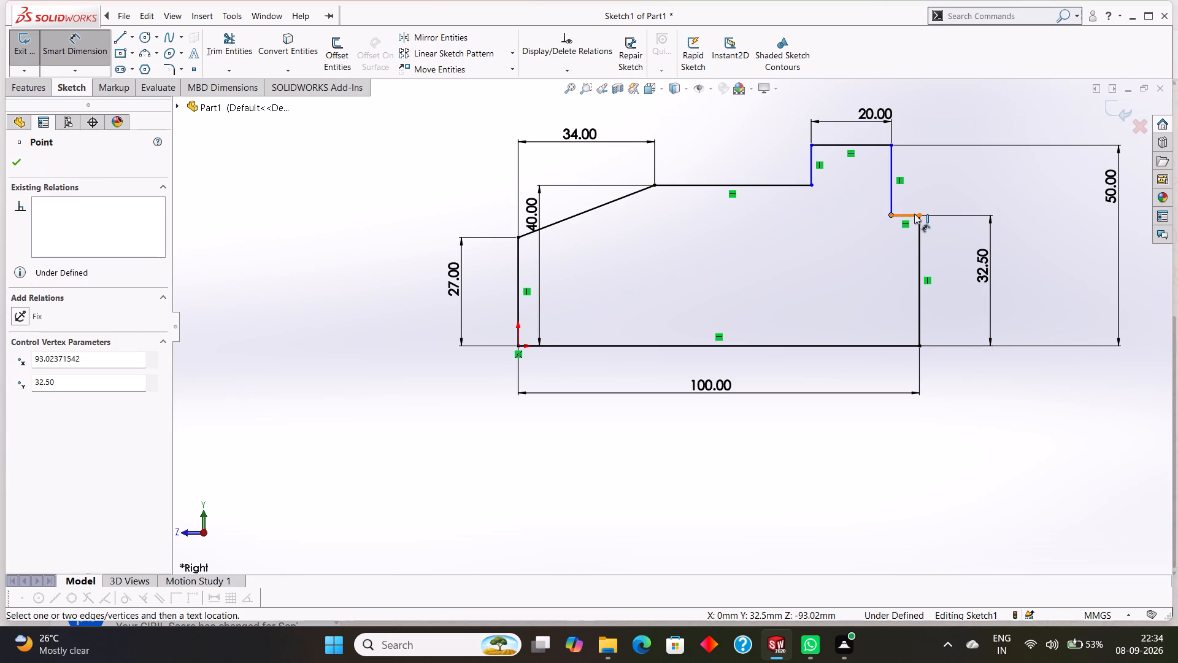
left_click(915, 214)
key("Escape")
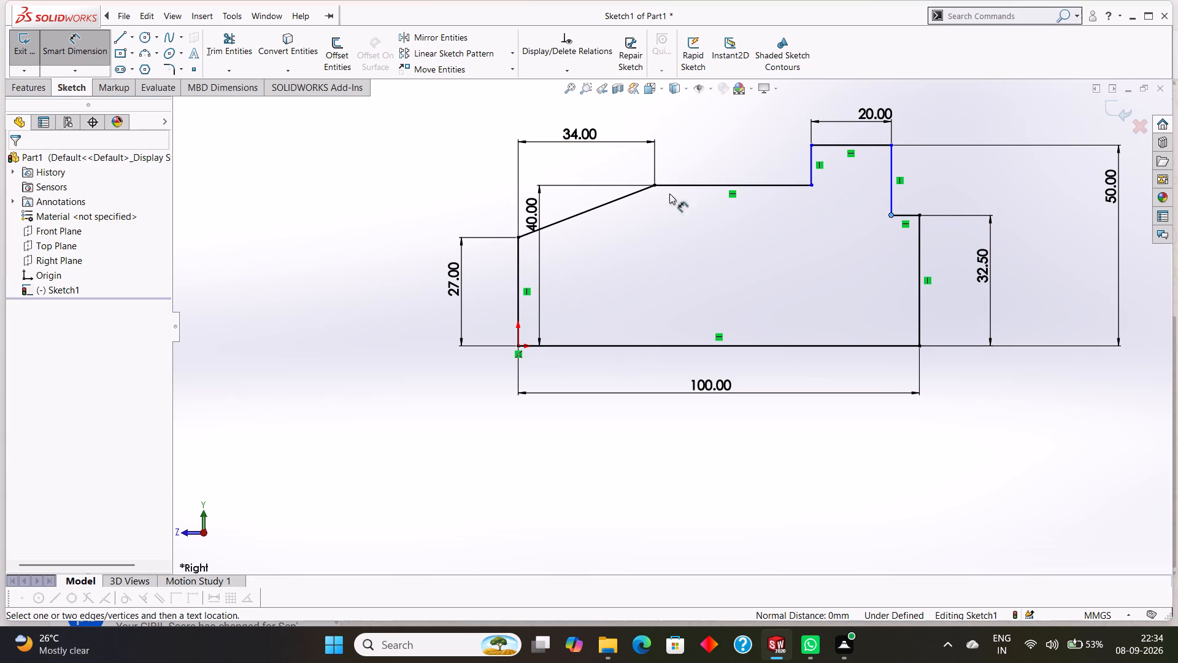
left_click(891, 215)
left_click(919, 213)
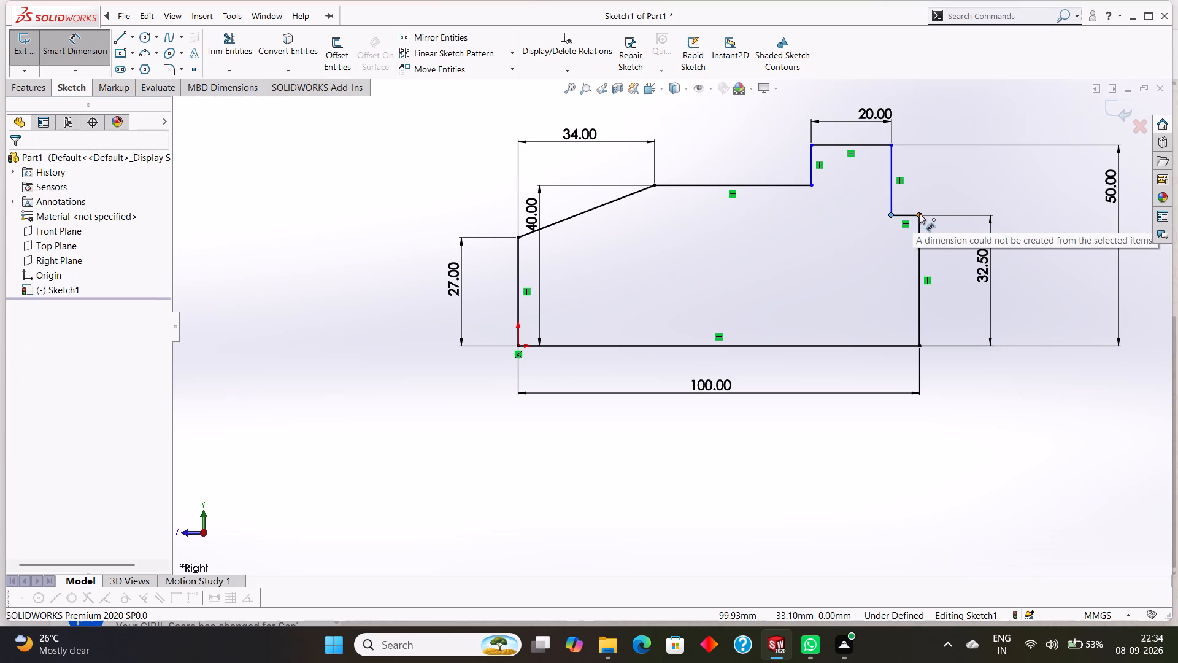
left_click(910, 176)
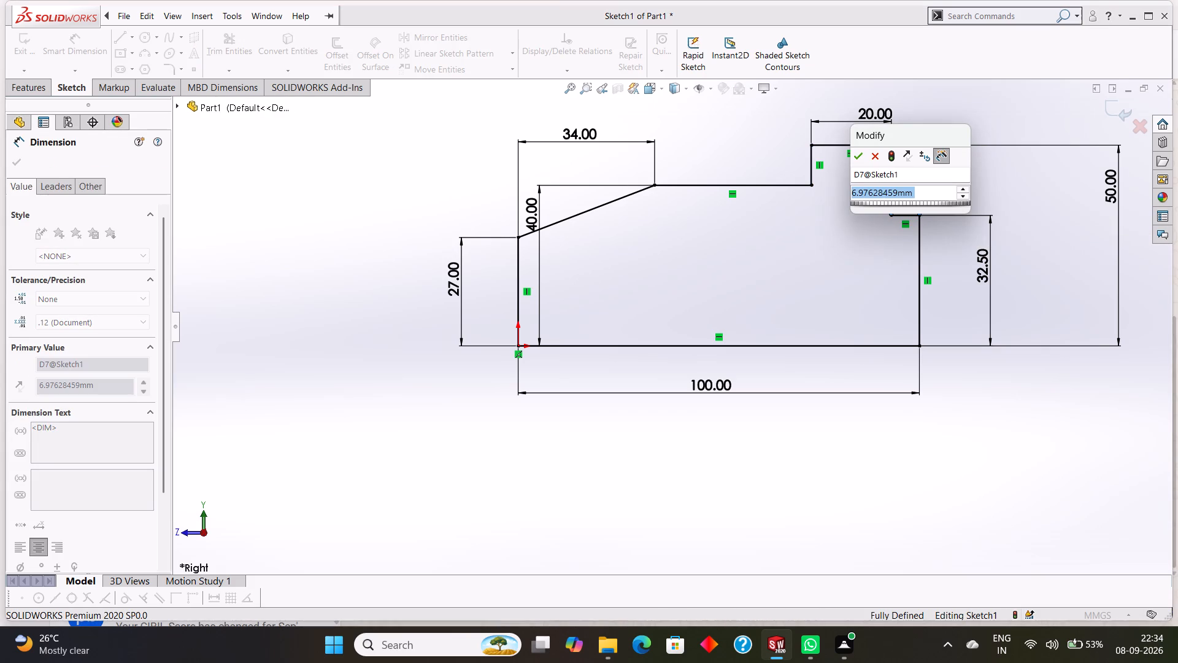
type("30")
key("Return")
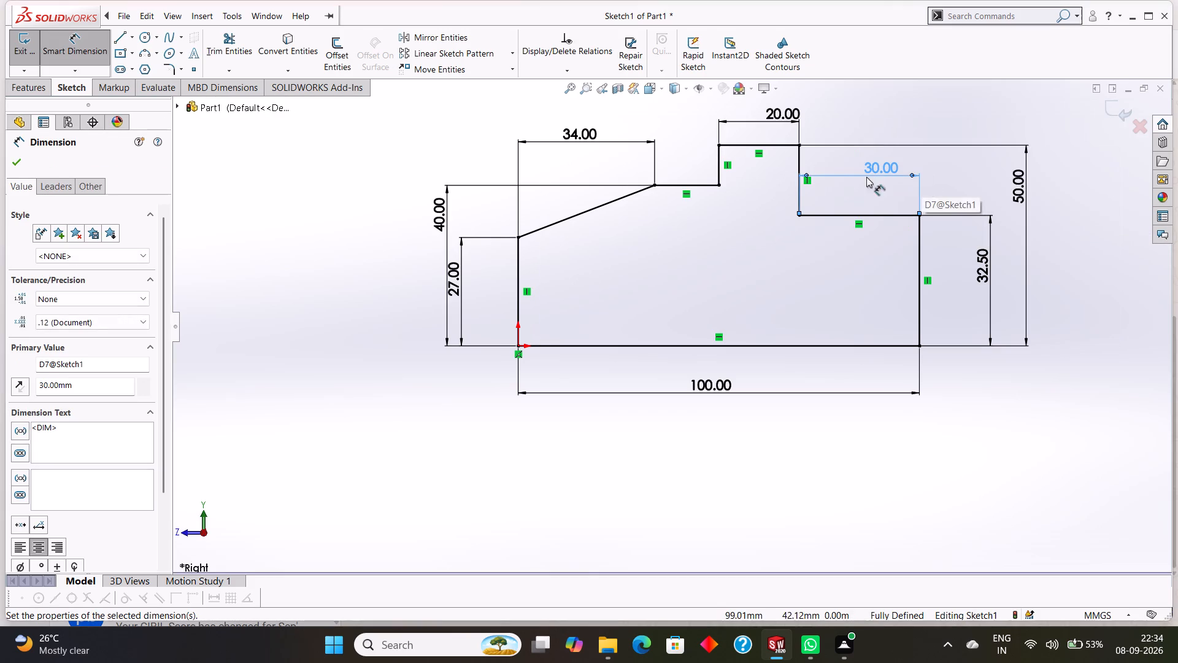
left_click(23, 163)
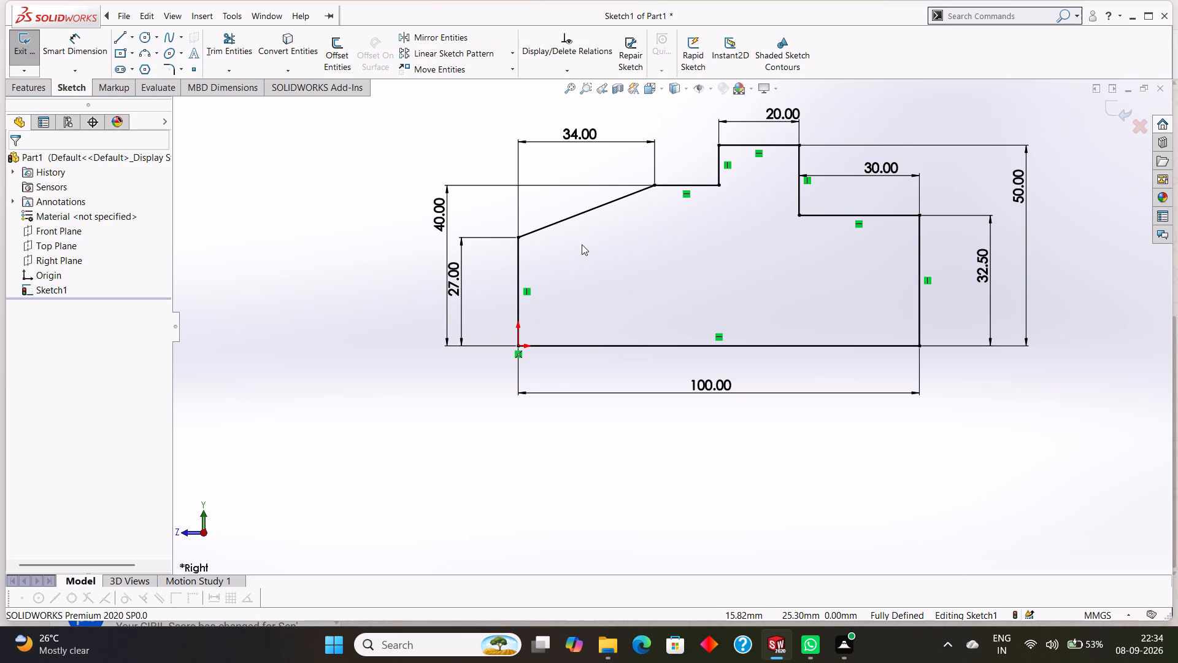
Exit the dimensioned profile sketch, keeping its changes.
left_click(1114, 103)
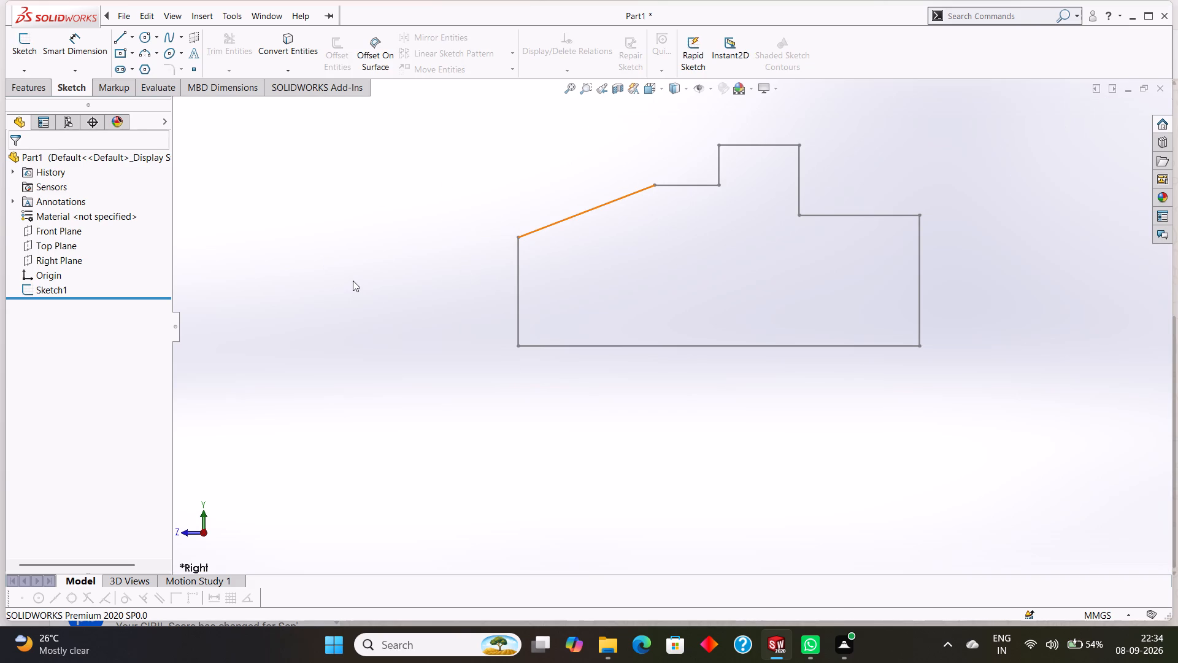
key("Escape")
key("ctrl+z")
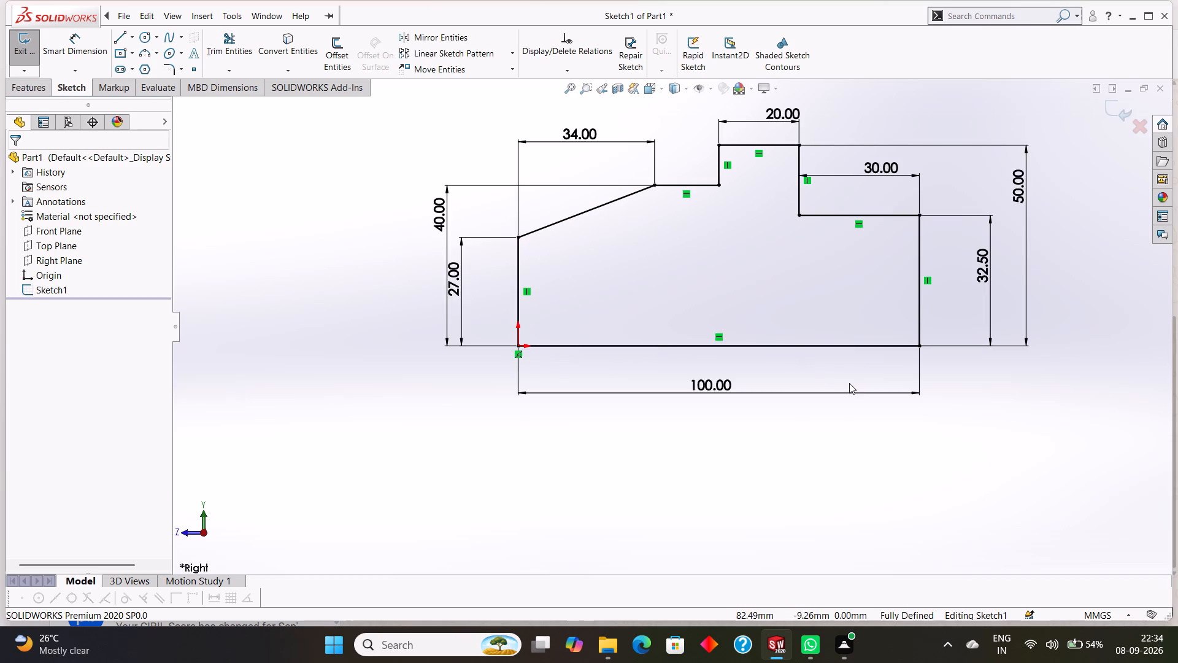
left_click(1115, 103)
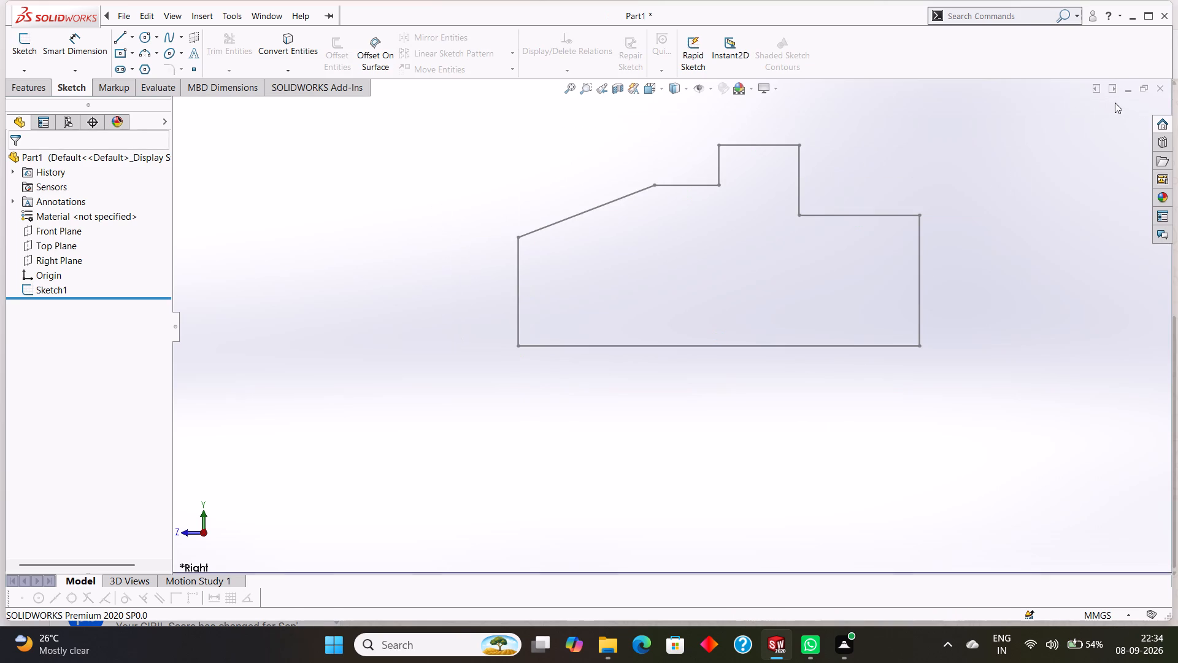
Start a Revolved Boss/Base from the profile sketch, picking its horizontal base line.
left_click(26, 87)
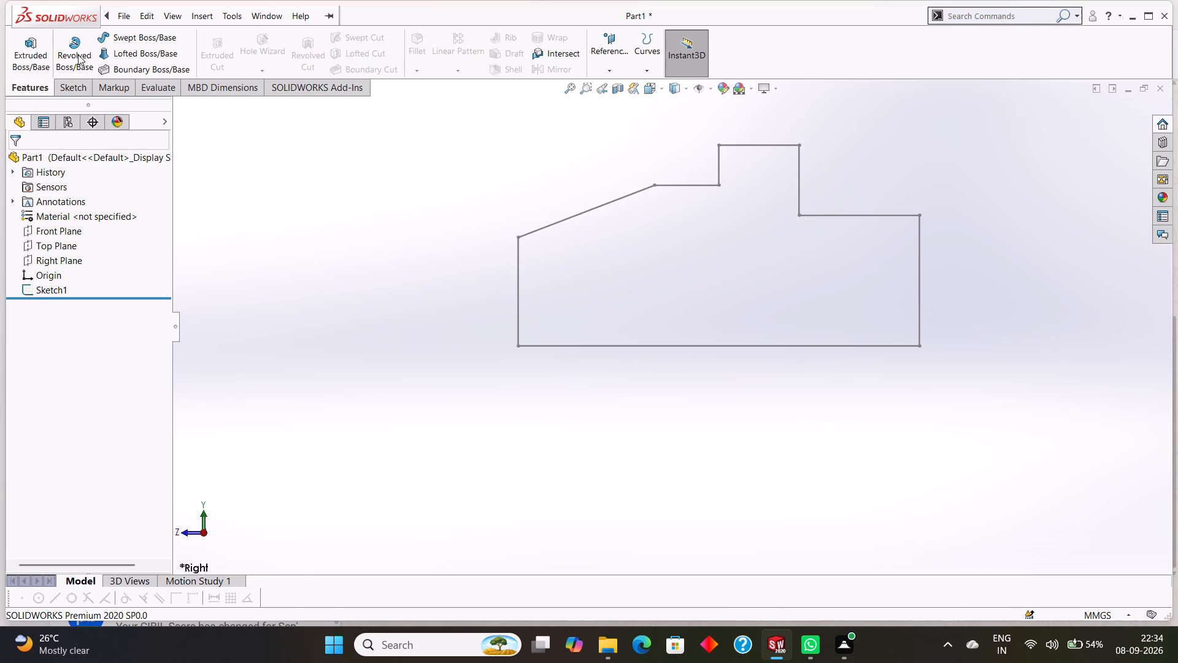
left_click(79, 54)
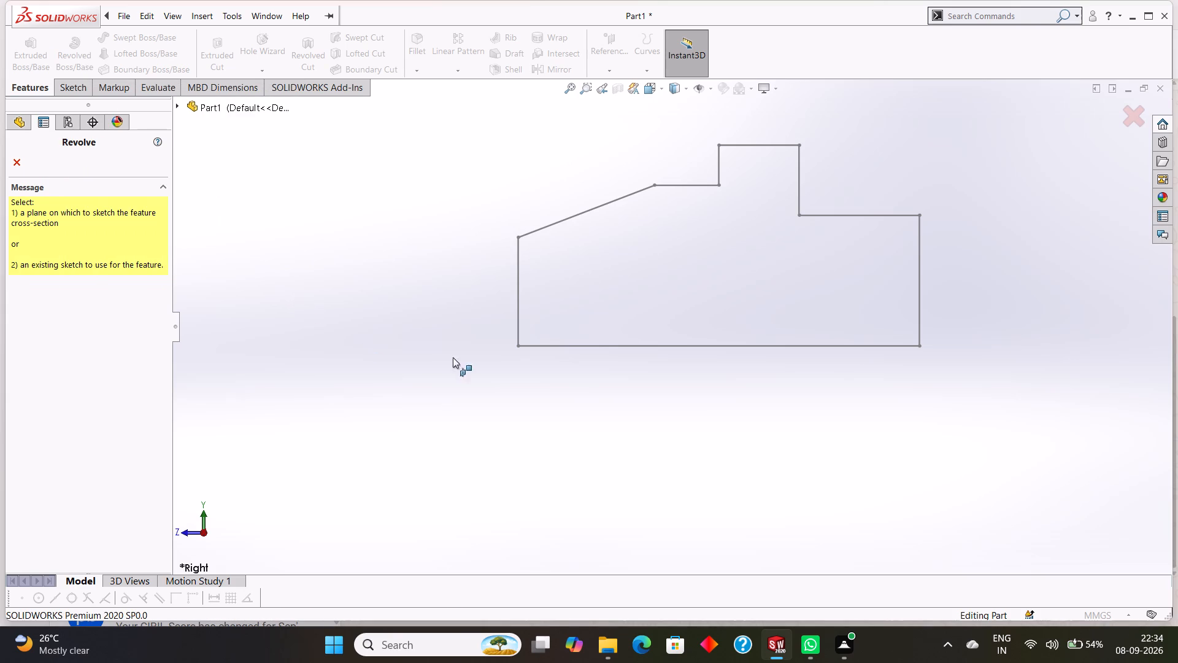
left_click(604, 346)
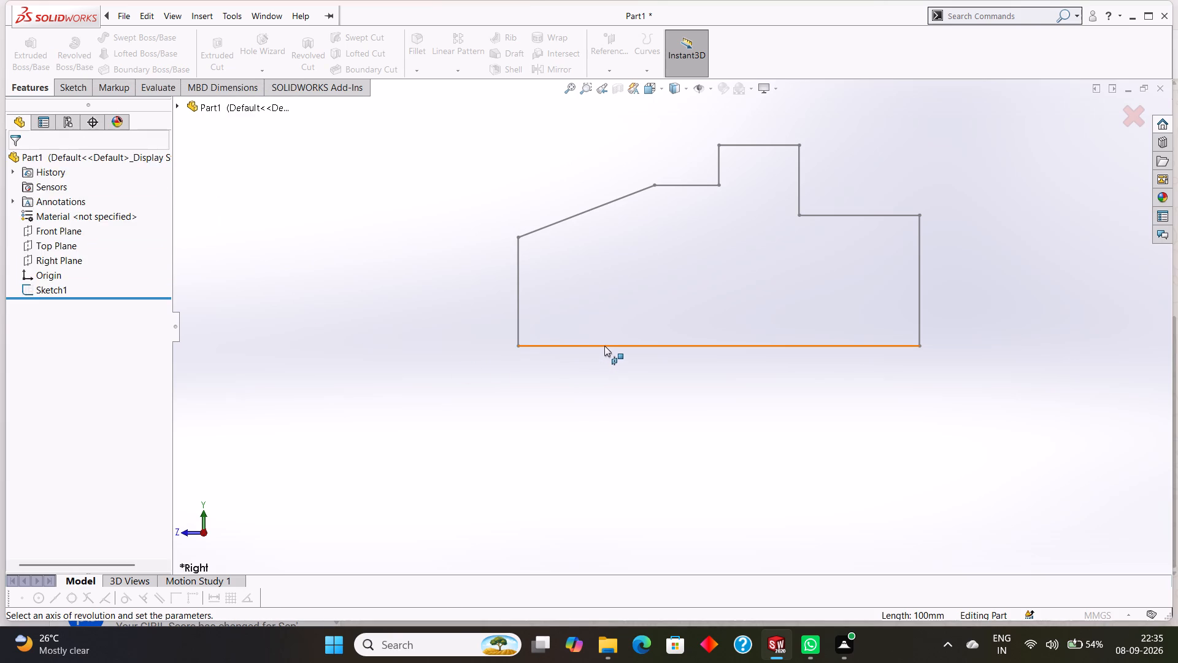
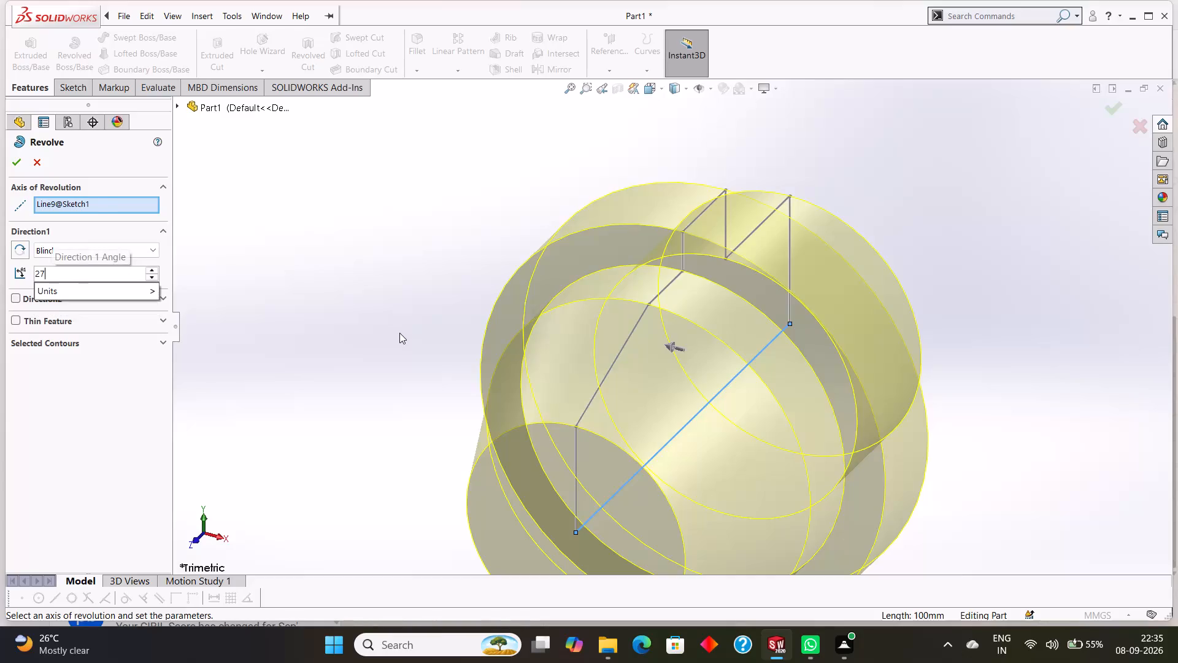
Set the revolve's Direction 1 angle to 270 degrees and complete the Revolved Boss/Base.
key("Return")
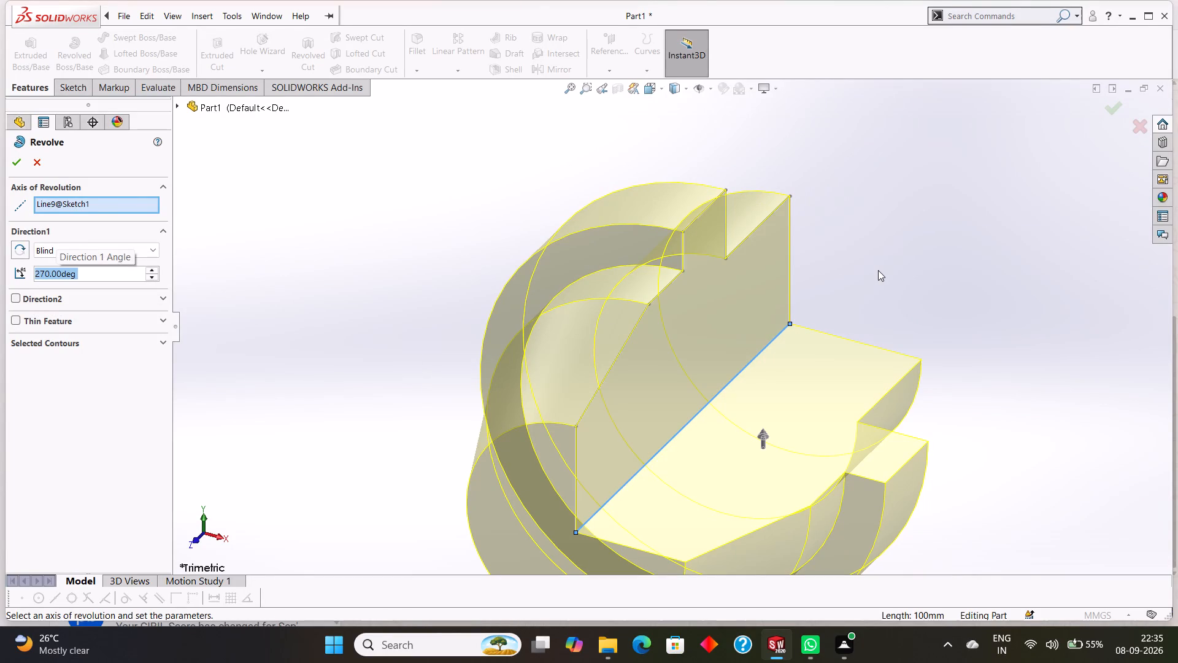
left_click(19, 166)
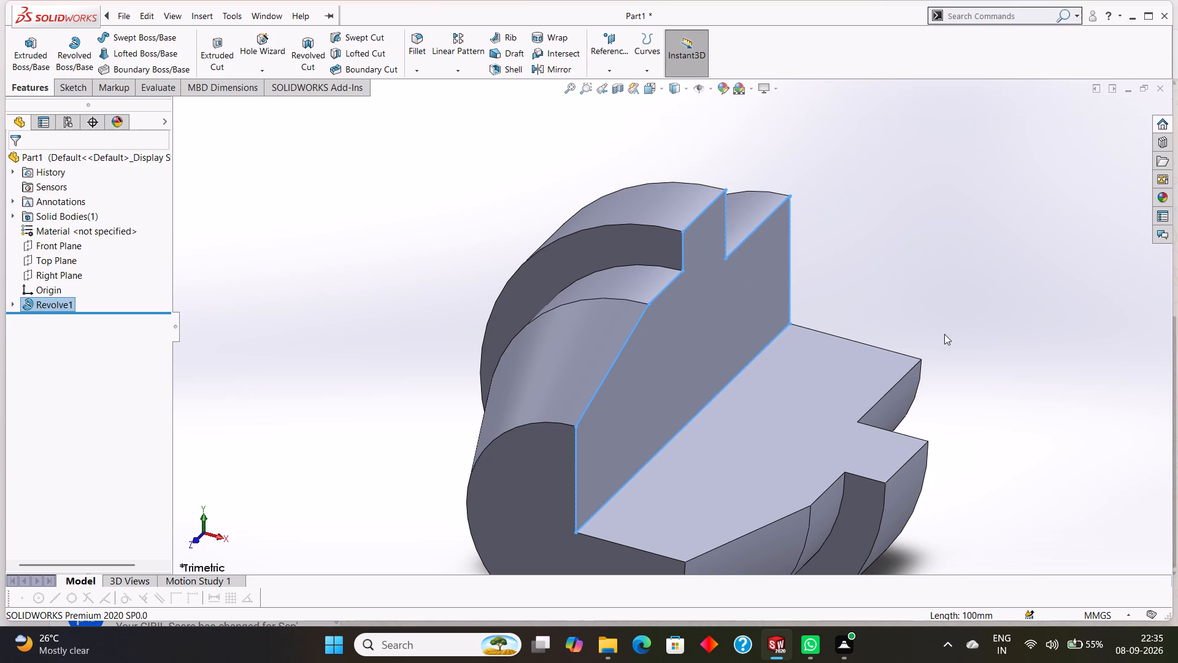
Select the Right Plane and orient the revolved part so that the view is normal to this plane.
middle_click_drag(944, 334, 853, 325)
left_click(1002, 273)
scroll(1003, 273, "up", 2)
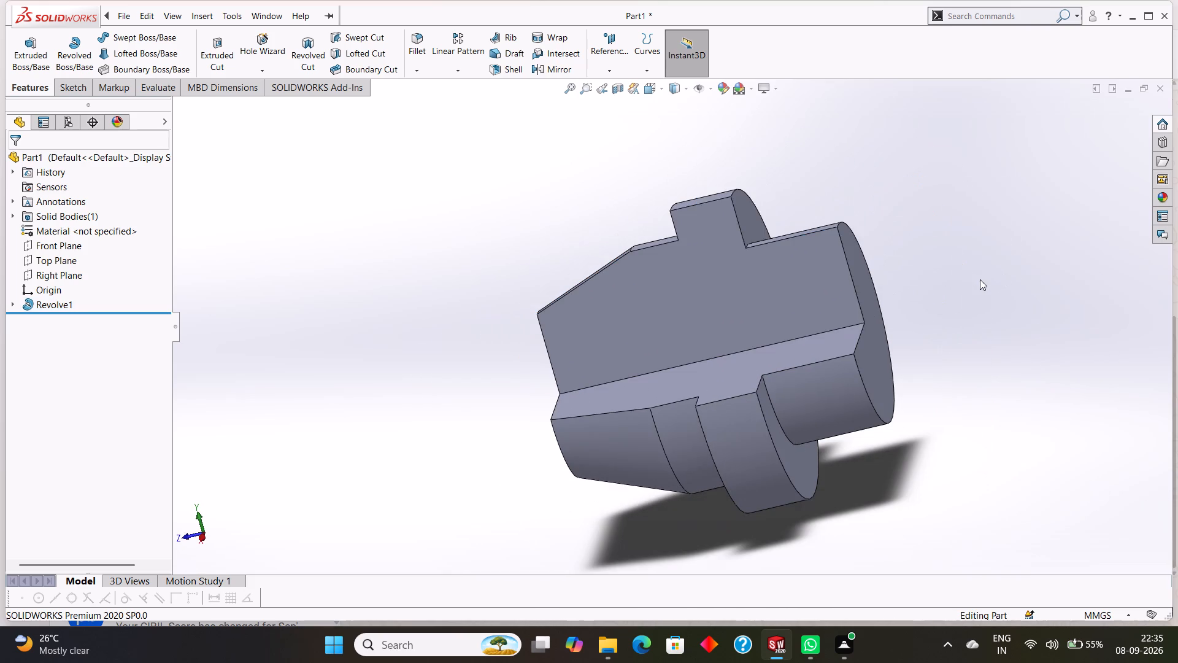
scroll(980, 279, "up", 1)
middle_click_drag(931, 279, 977, 319)
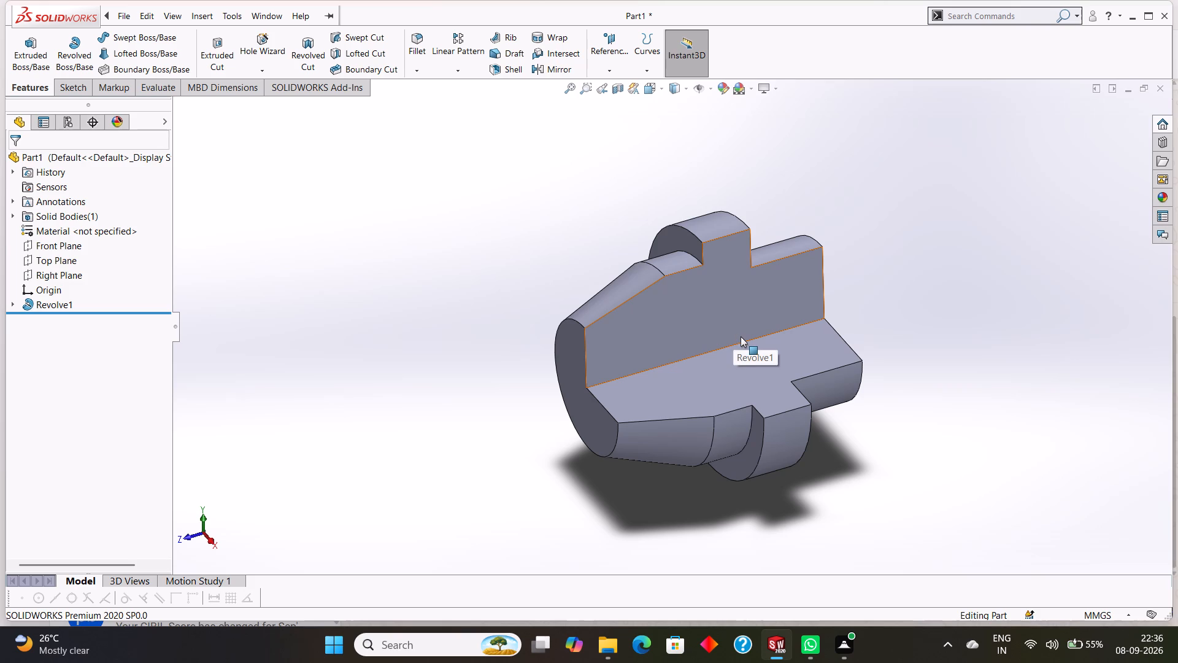
left_click(48, 276)
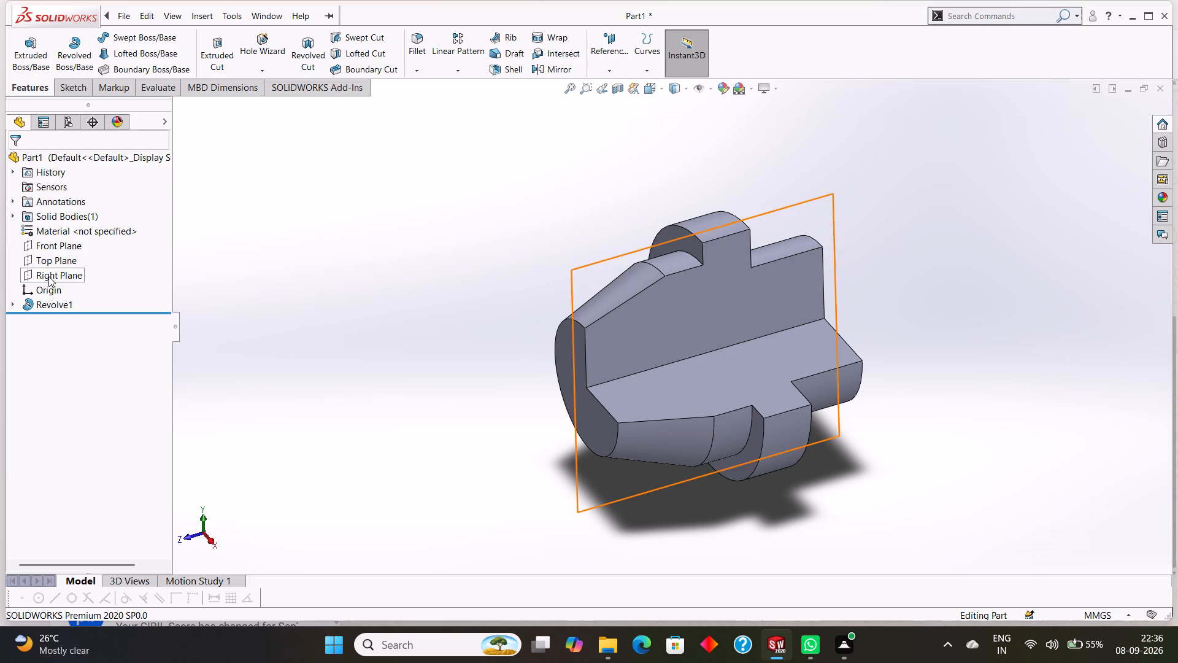
left_click(603, 257)
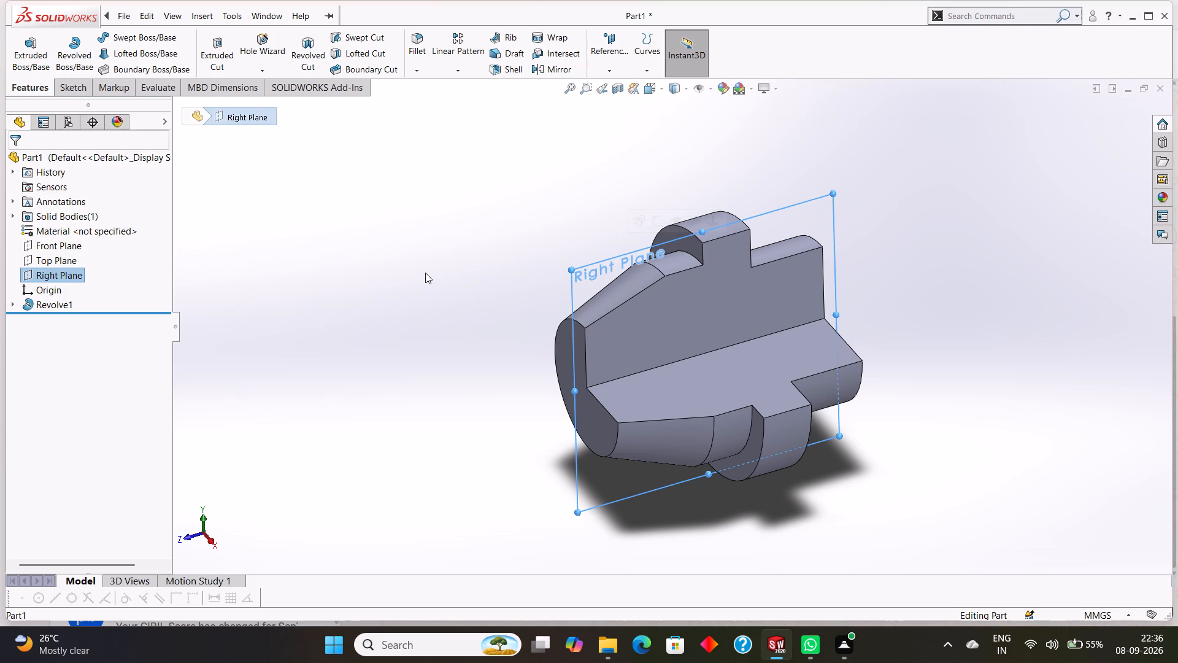
key("ctrl+8")
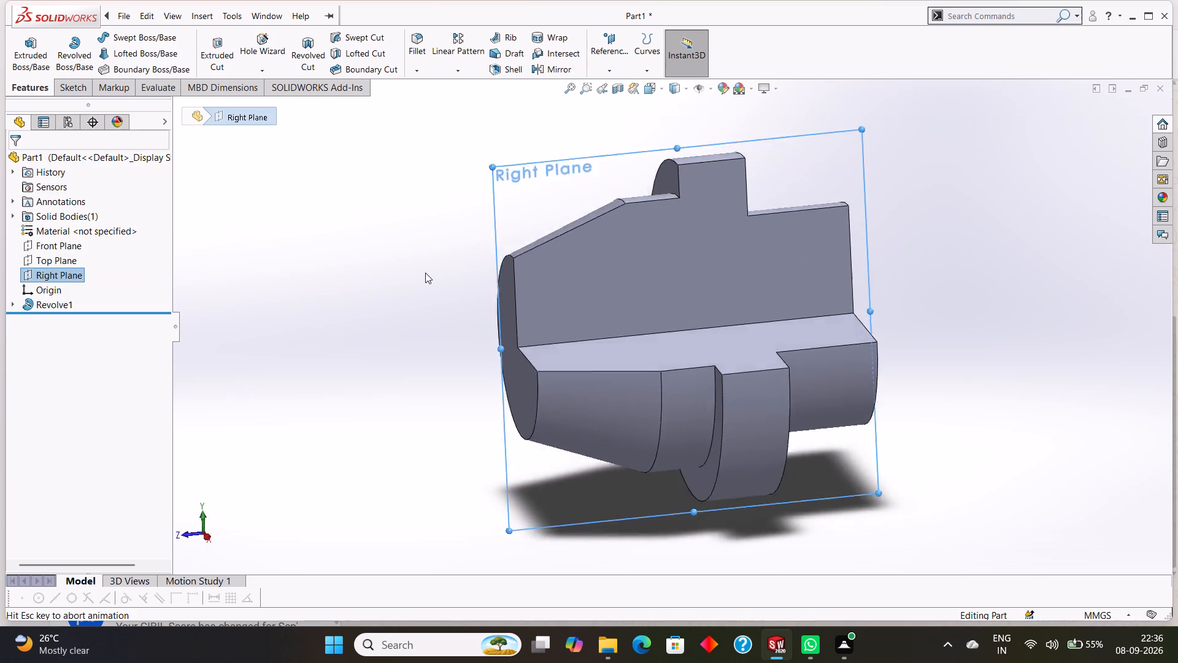
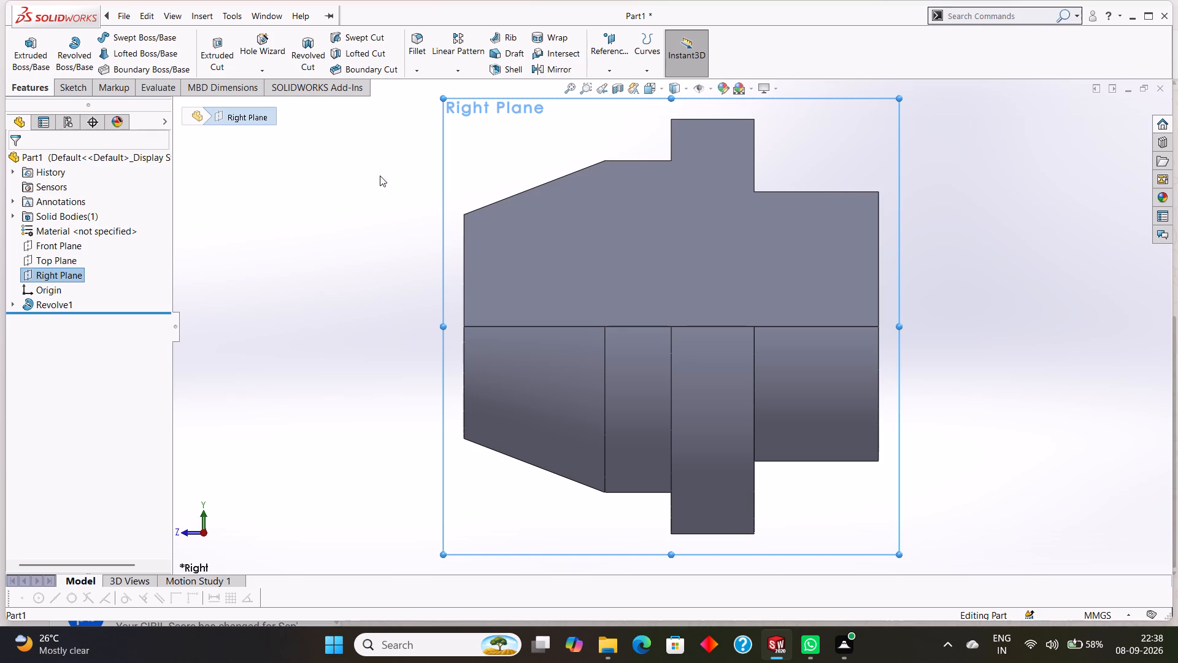
Start a sketch on the Right Plane and draw an open line chain through the origin, with a base about 104 mm long and a stepped, tapered upper side.
left_click(67, 87)
left_click(122, 36)
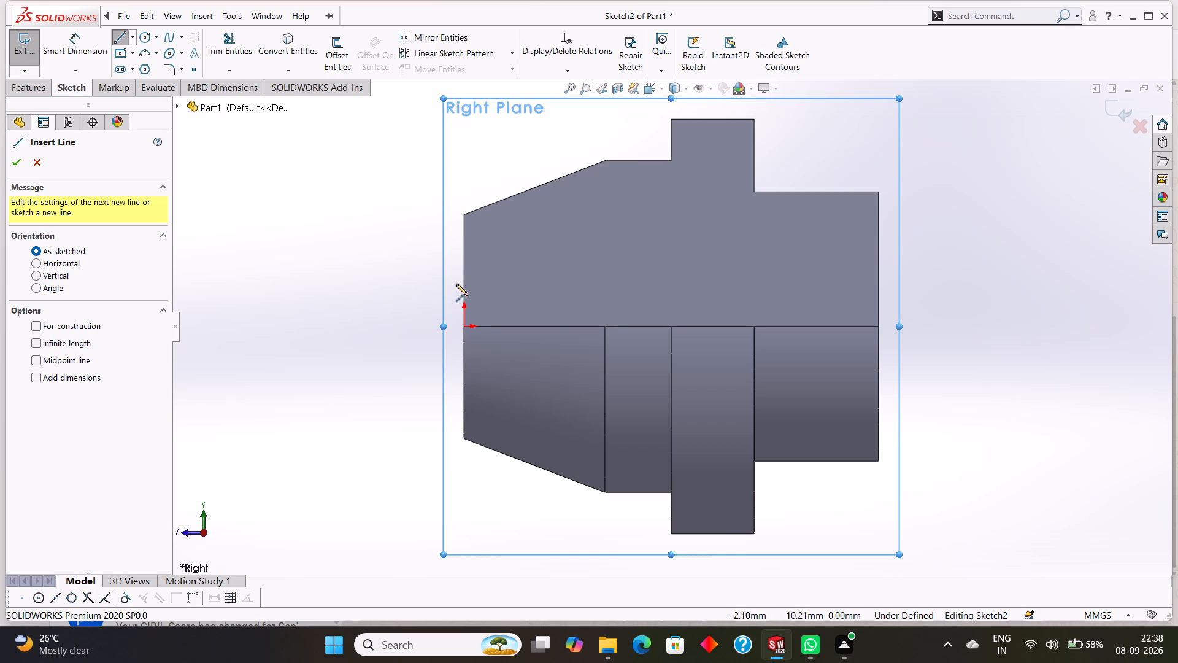
left_click(456, 260)
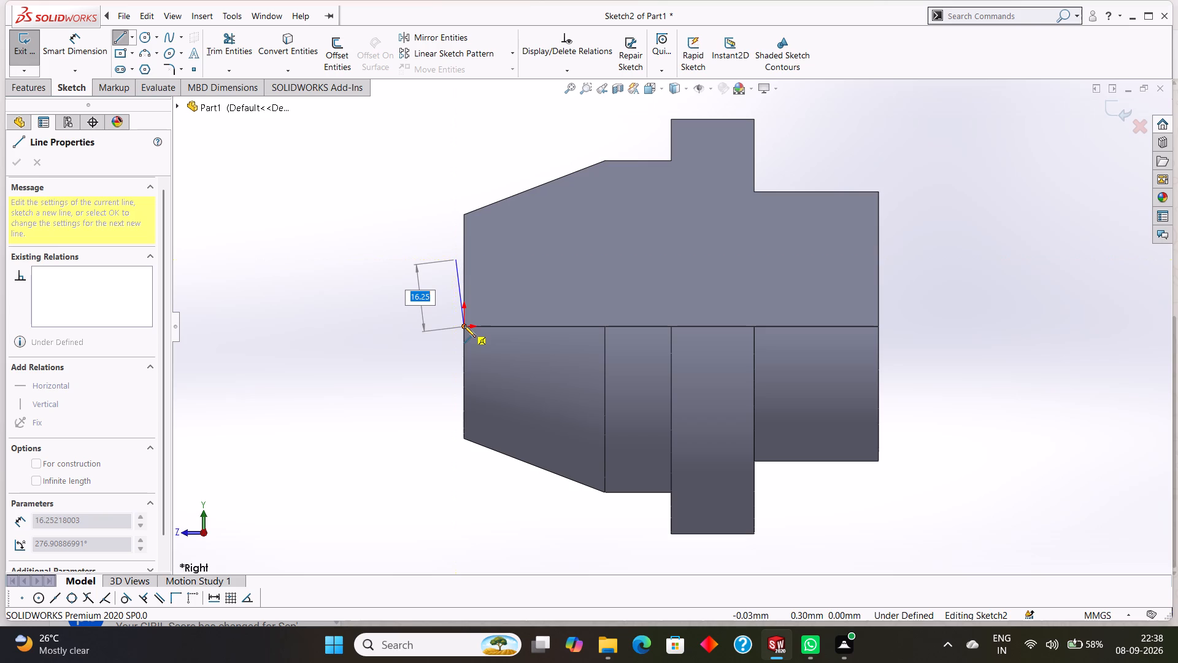
left_click(464, 325)
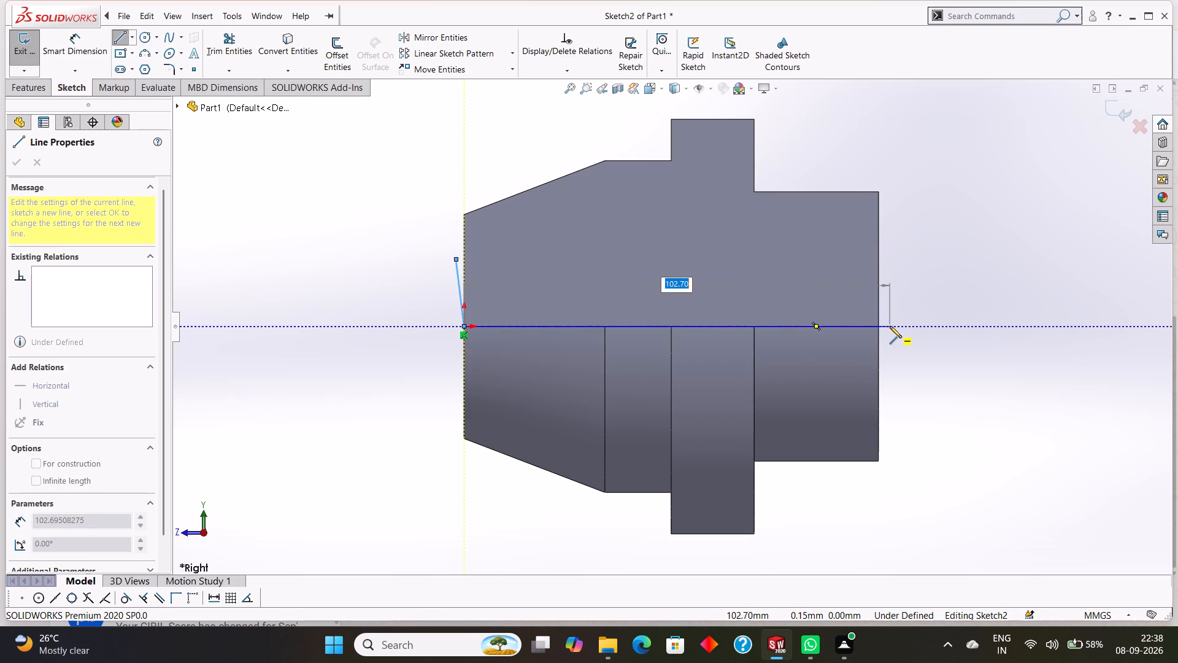
left_click(895, 325)
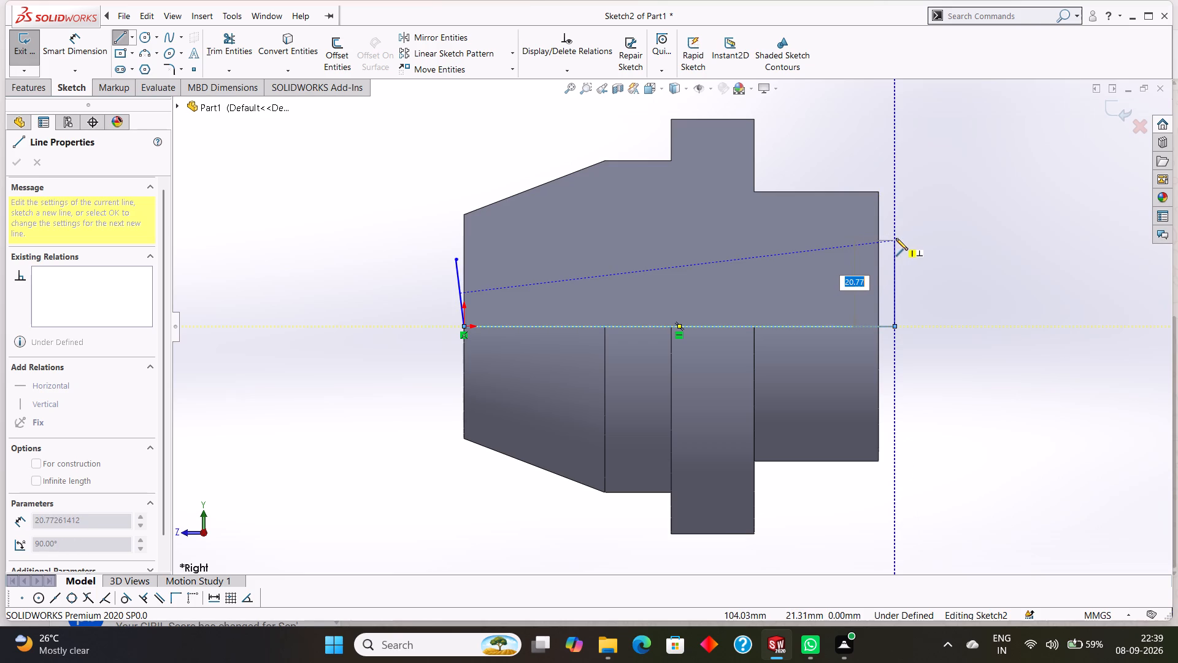
left_click(897, 233)
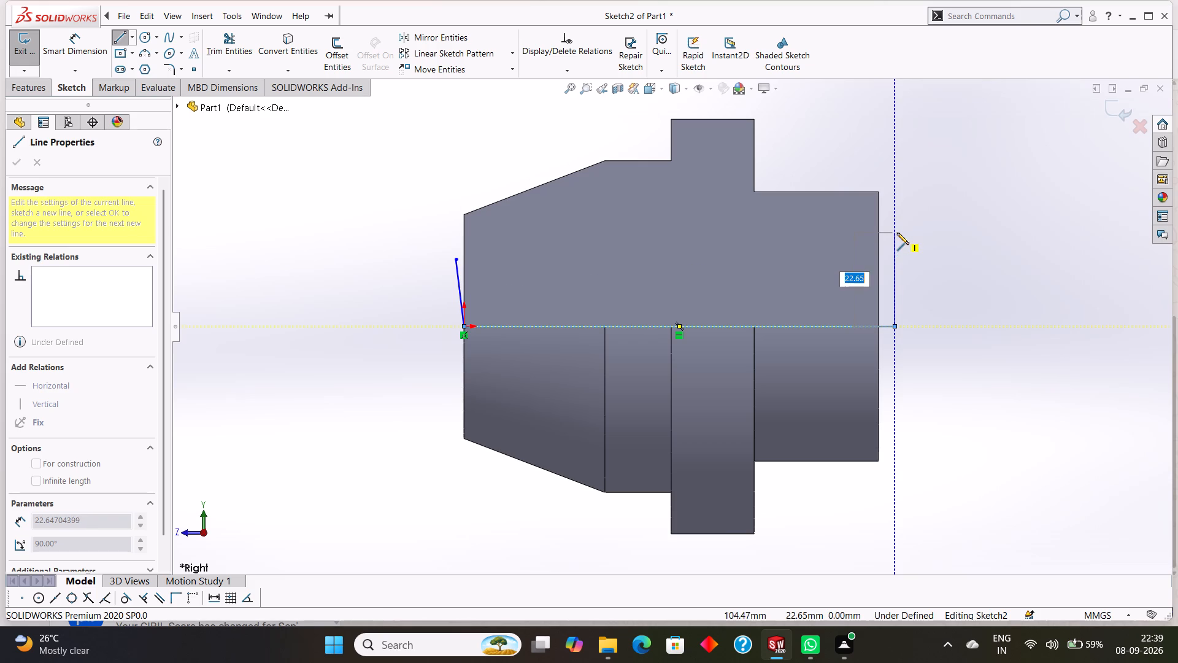
left_click(782, 269)
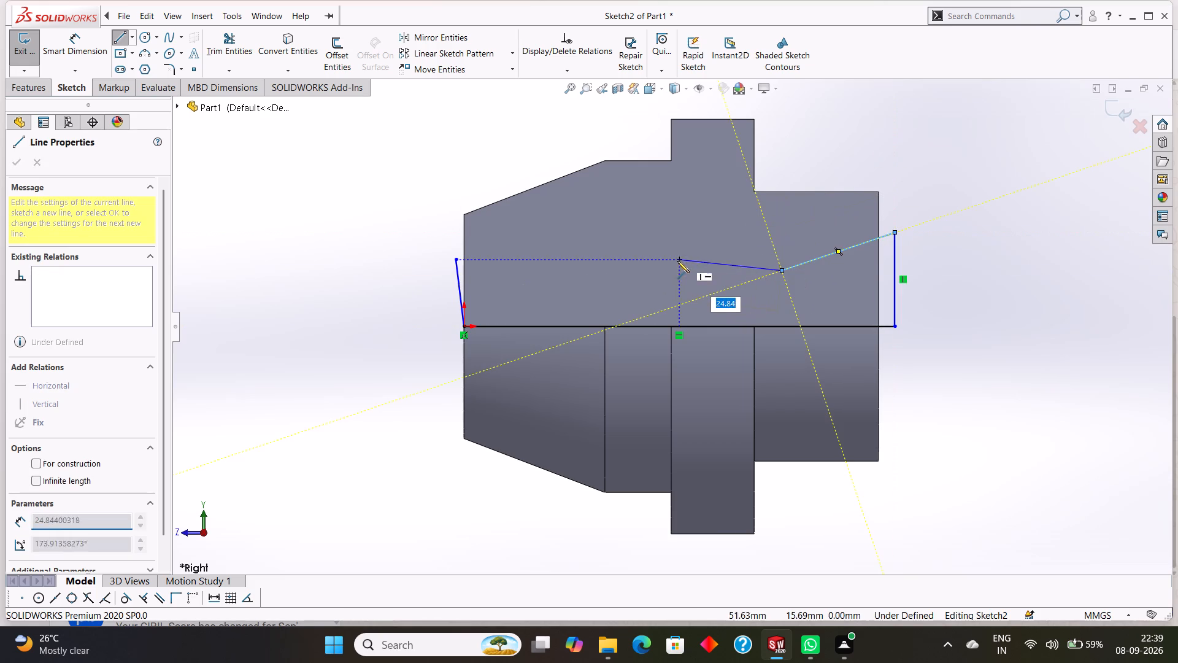
left_click(643, 273)
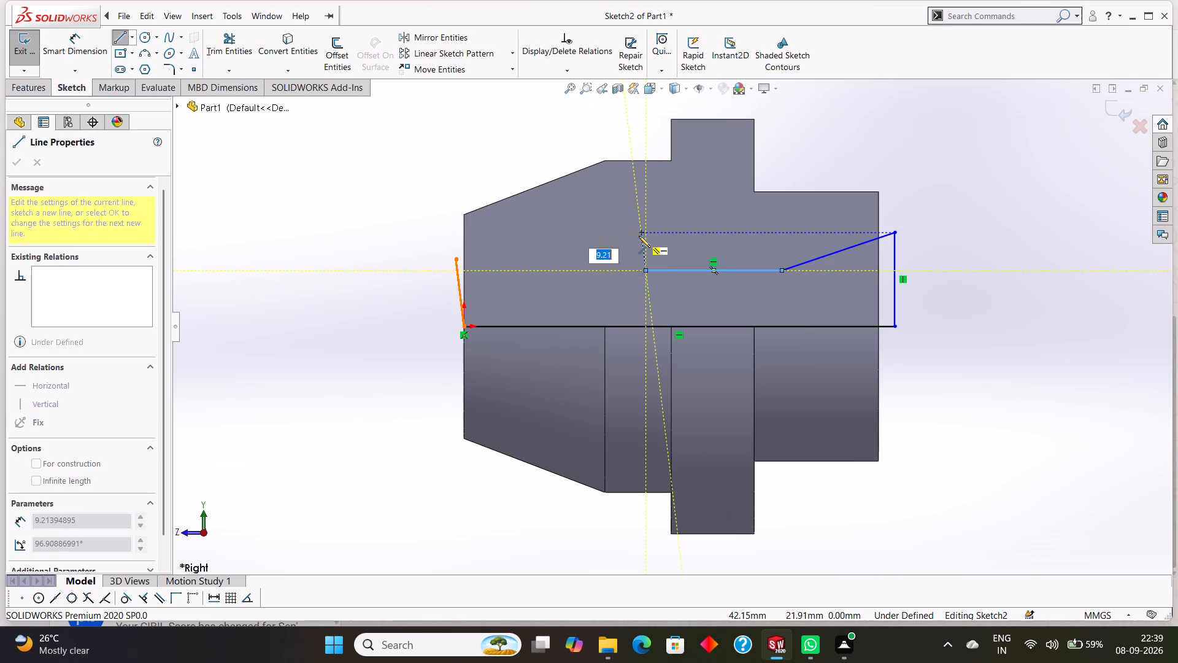
left_click(640, 240)
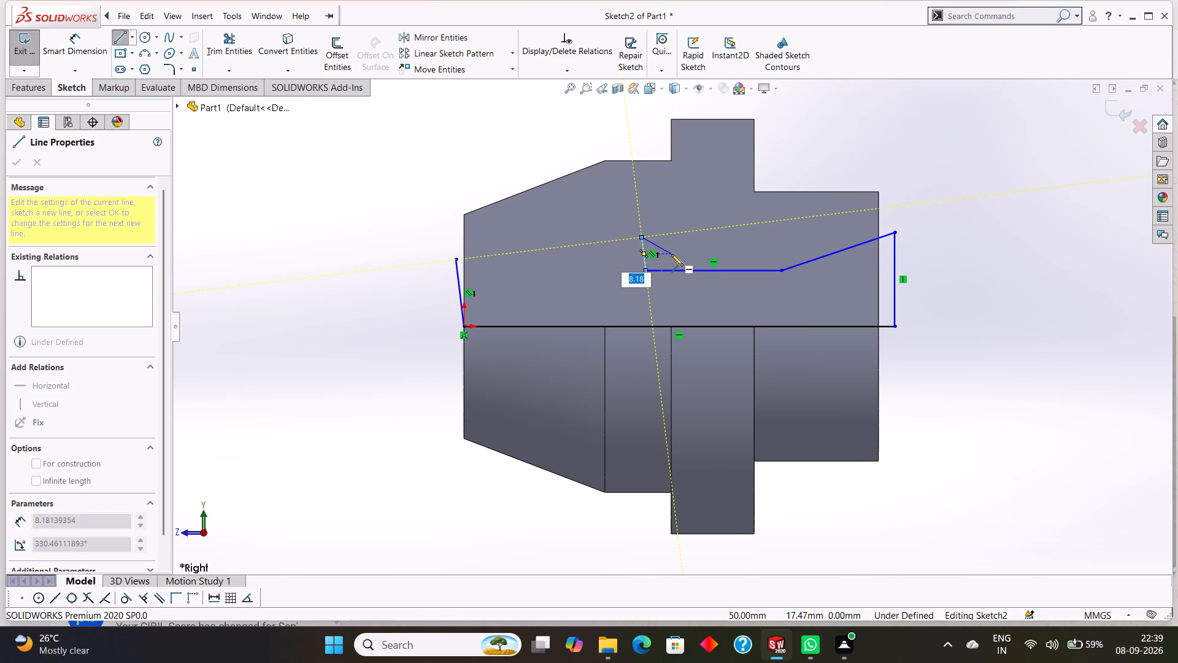
key("Escape")
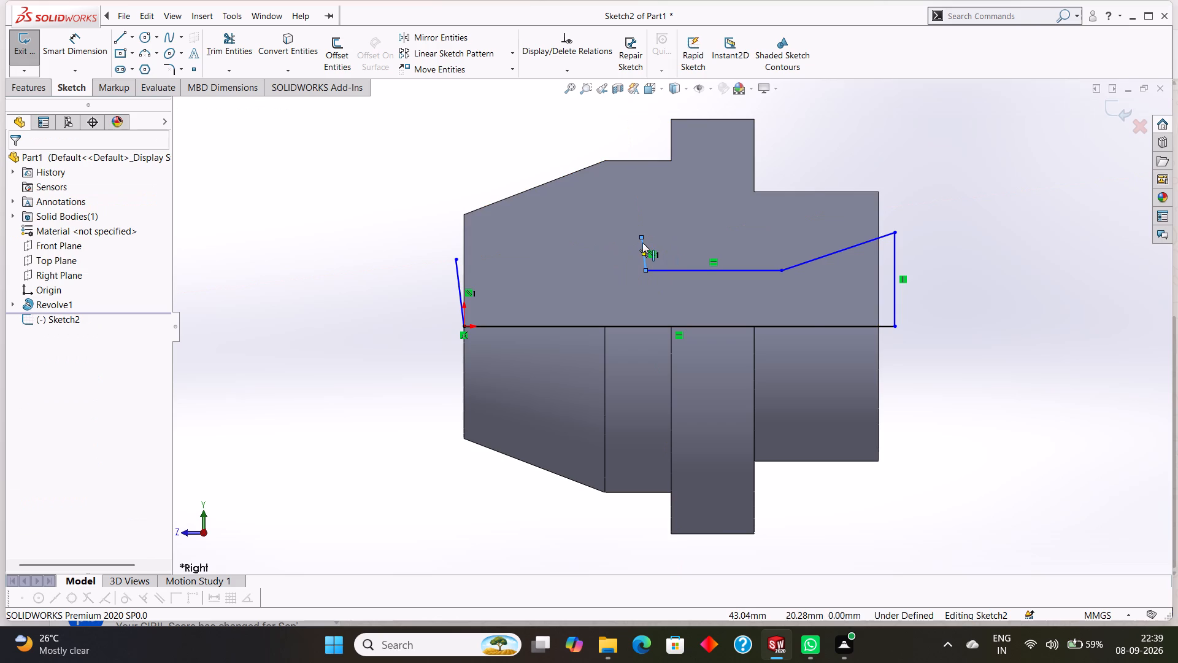
Replace the short slanted line at the open end of the upper chain with a vertical line about 9 mm long.
right_click(642, 242)
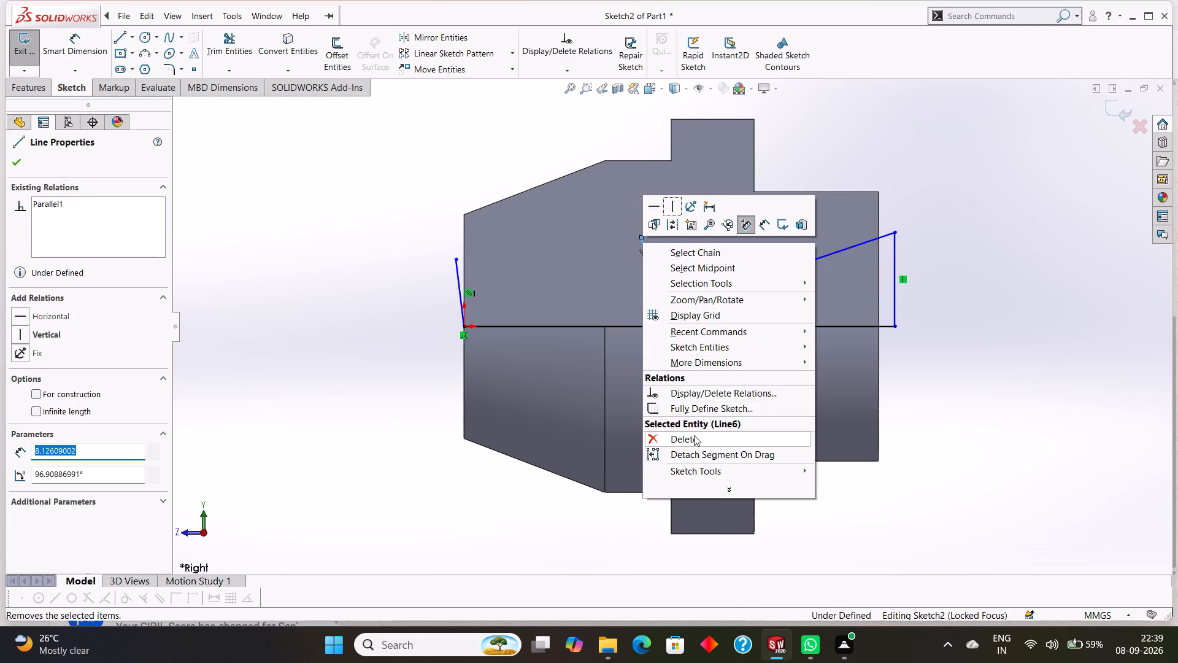
left_click(694, 435)
left_click(120, 36)
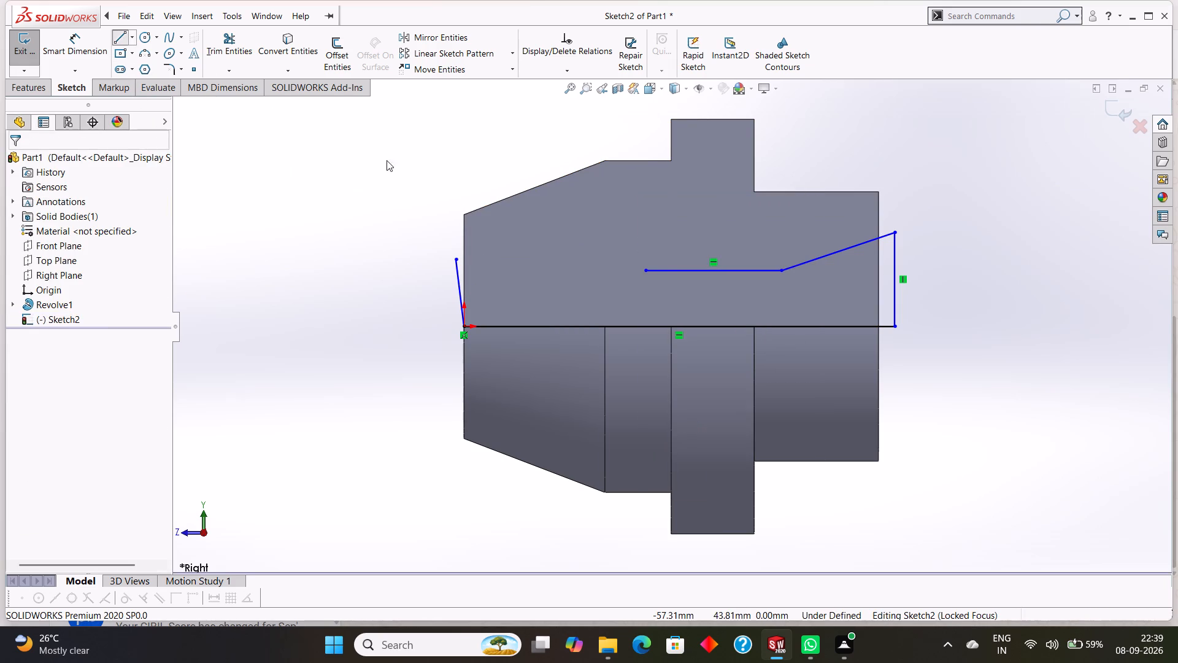
left_click(644, 271)
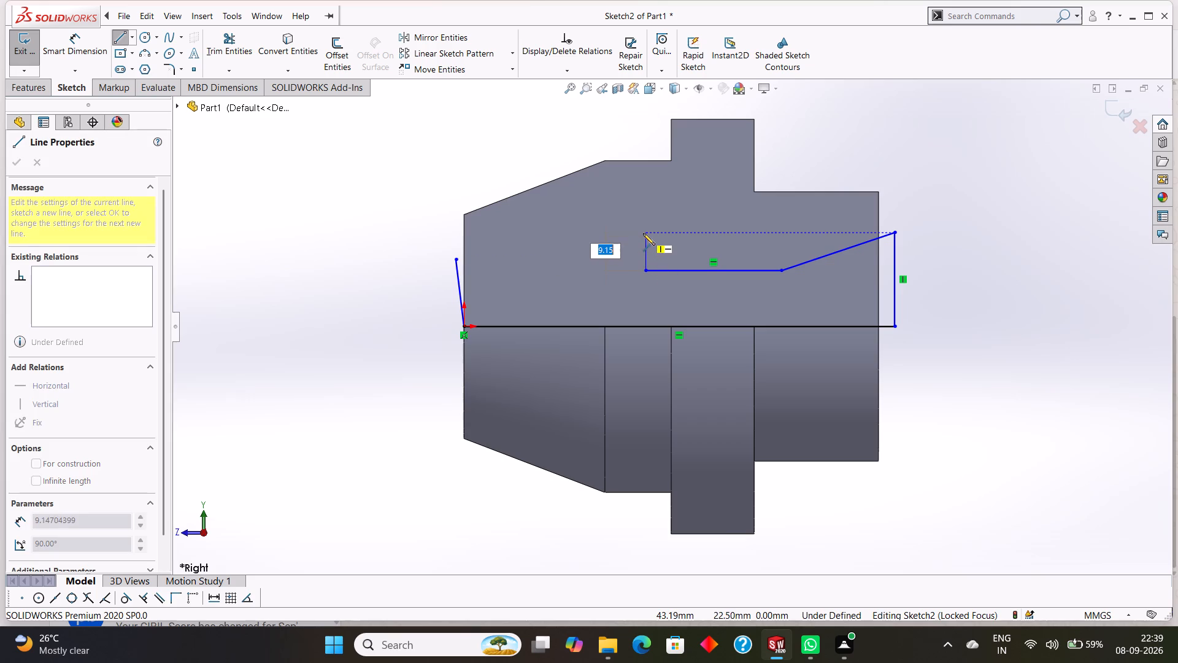
left_click(643, 230)
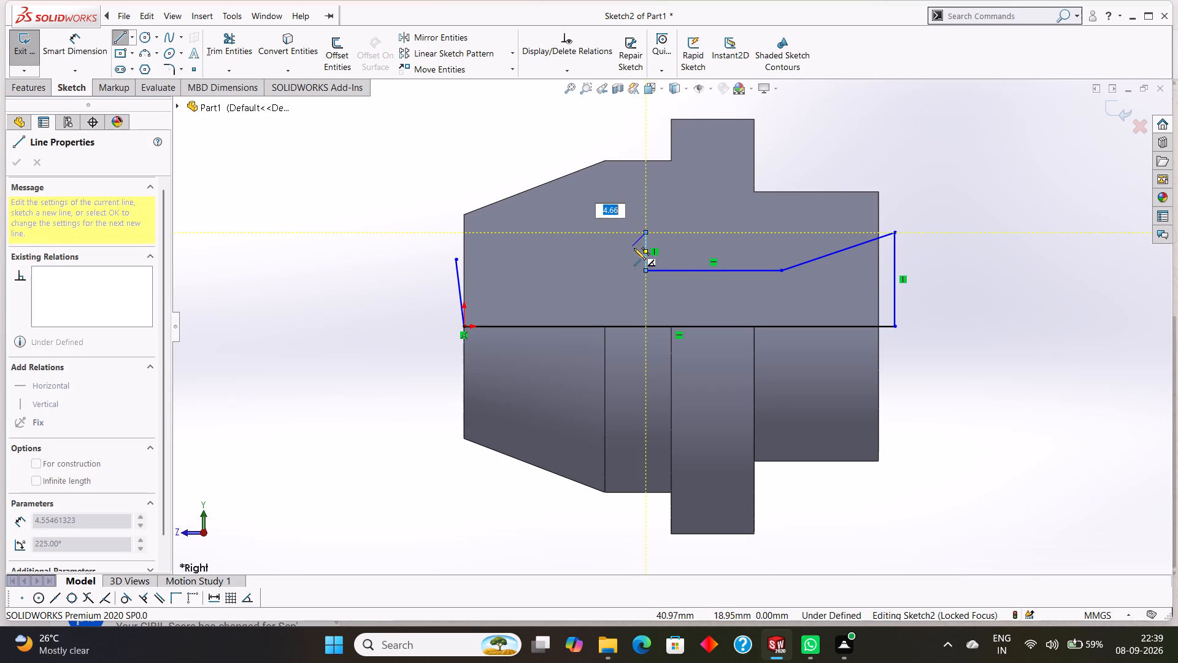
key("Escape")
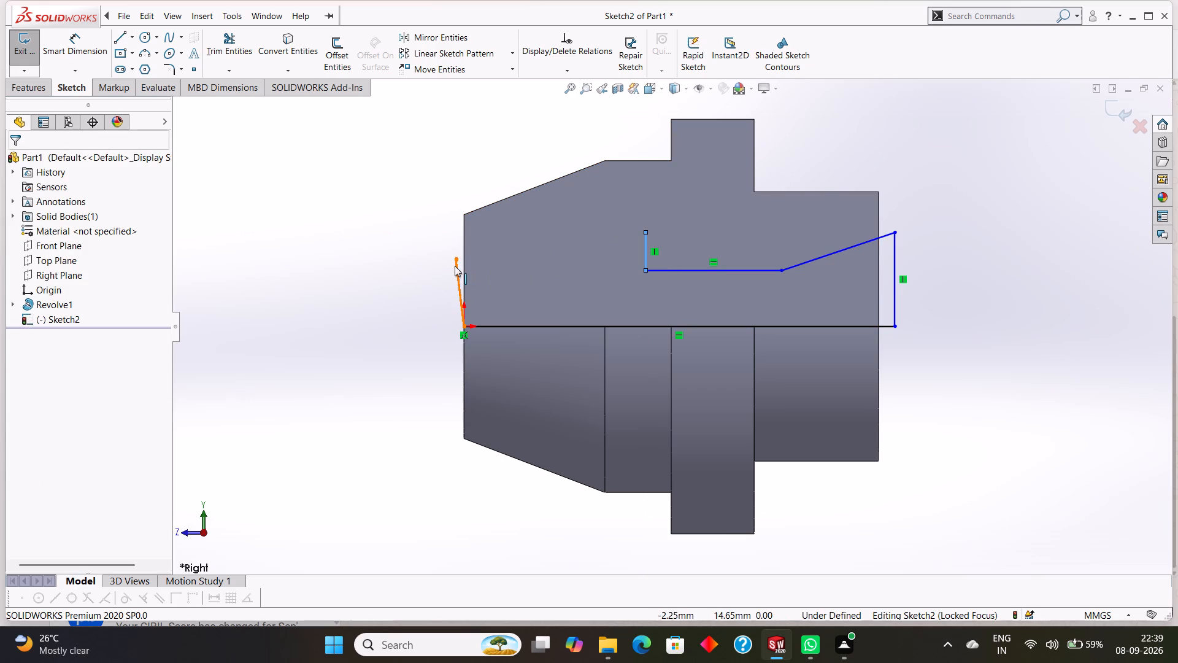
Delete the slanted line at the origin and close the profile with new lines about 21.6 mm and 47.3 mm long, ending at the short vertical line.
right_click(455, 265)
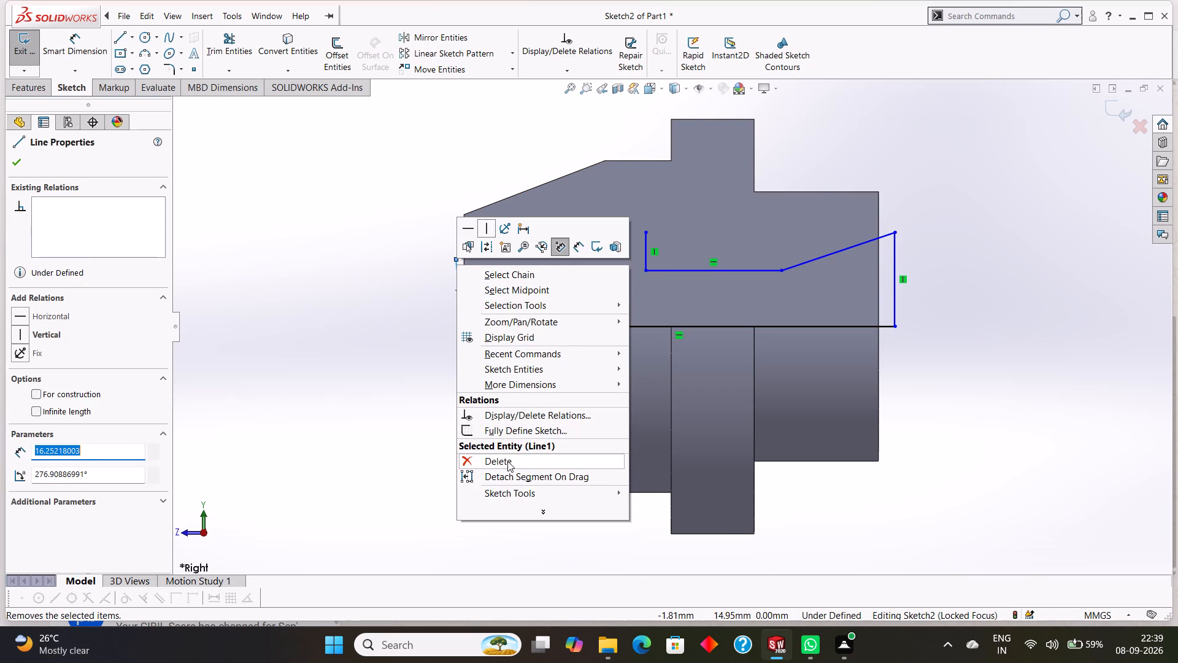
left_click(508, 461)
left_click(117, 38)
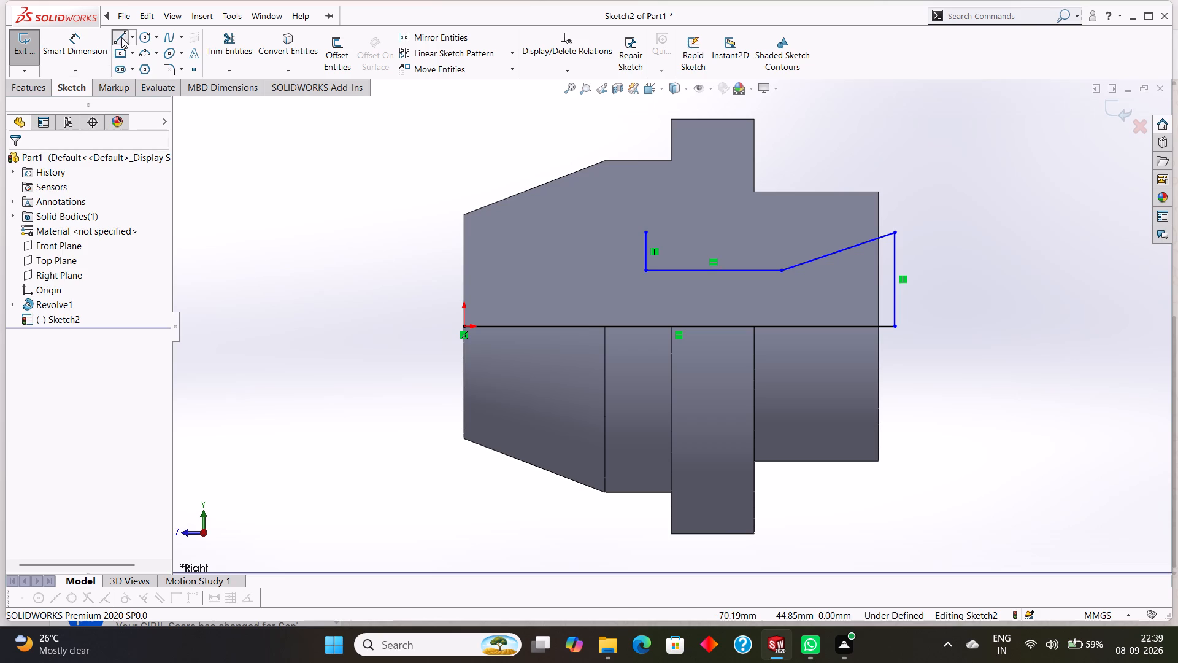
left_click(464, 325)
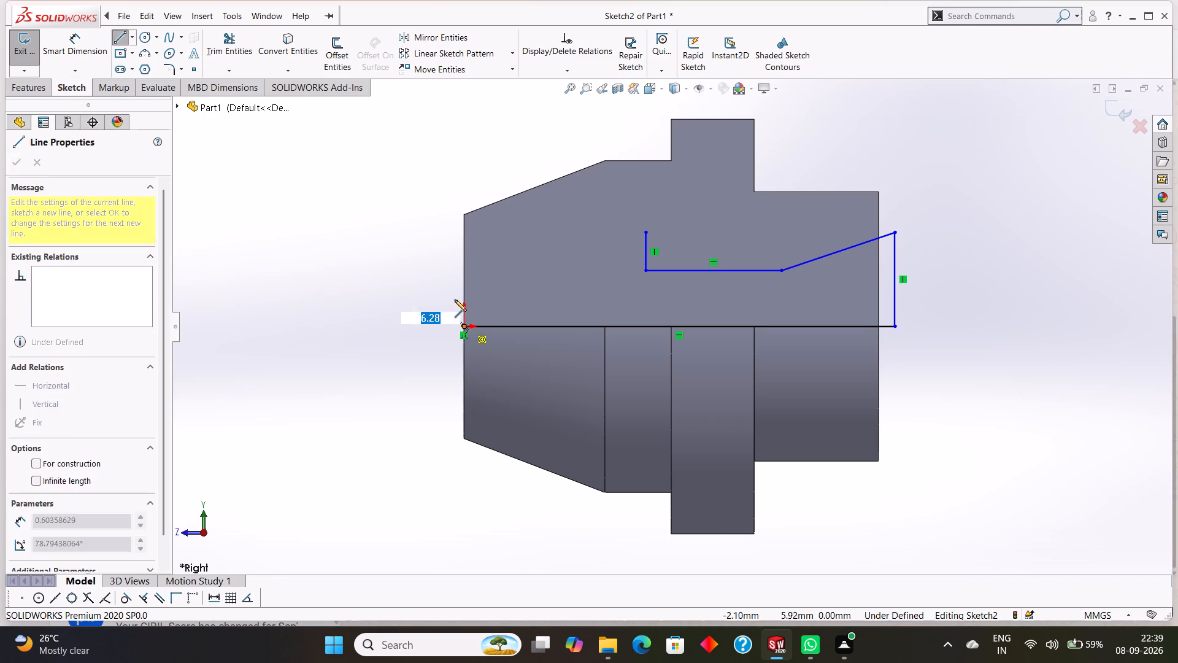
left_click(450, 238)
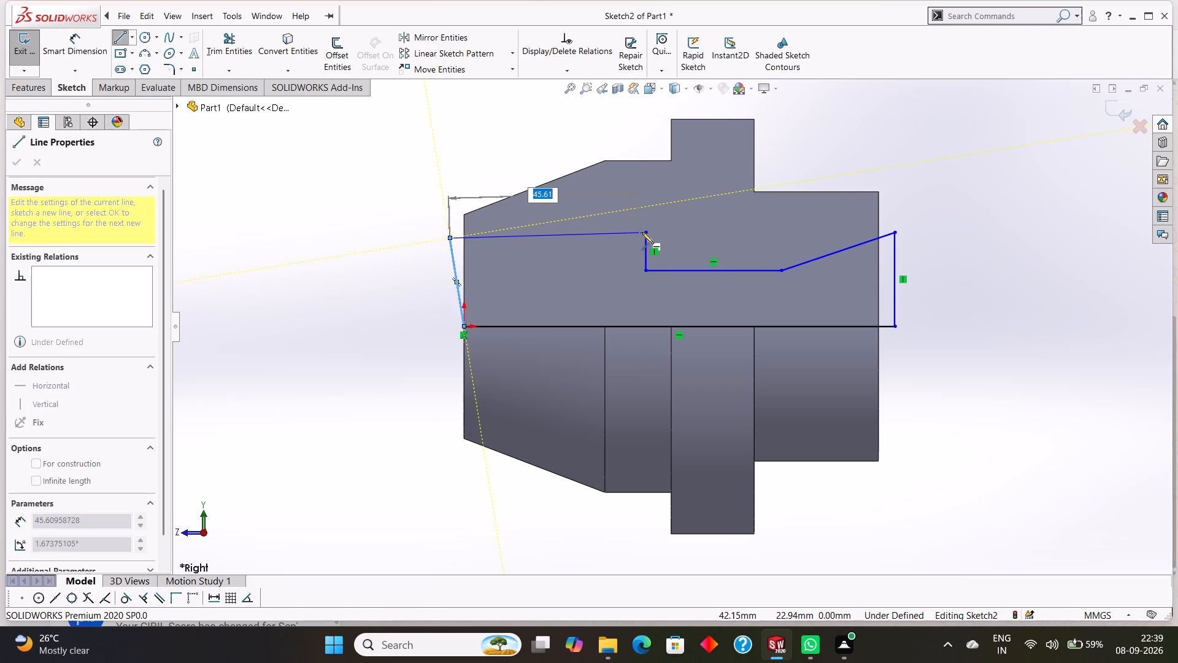
left_click(645, 233)
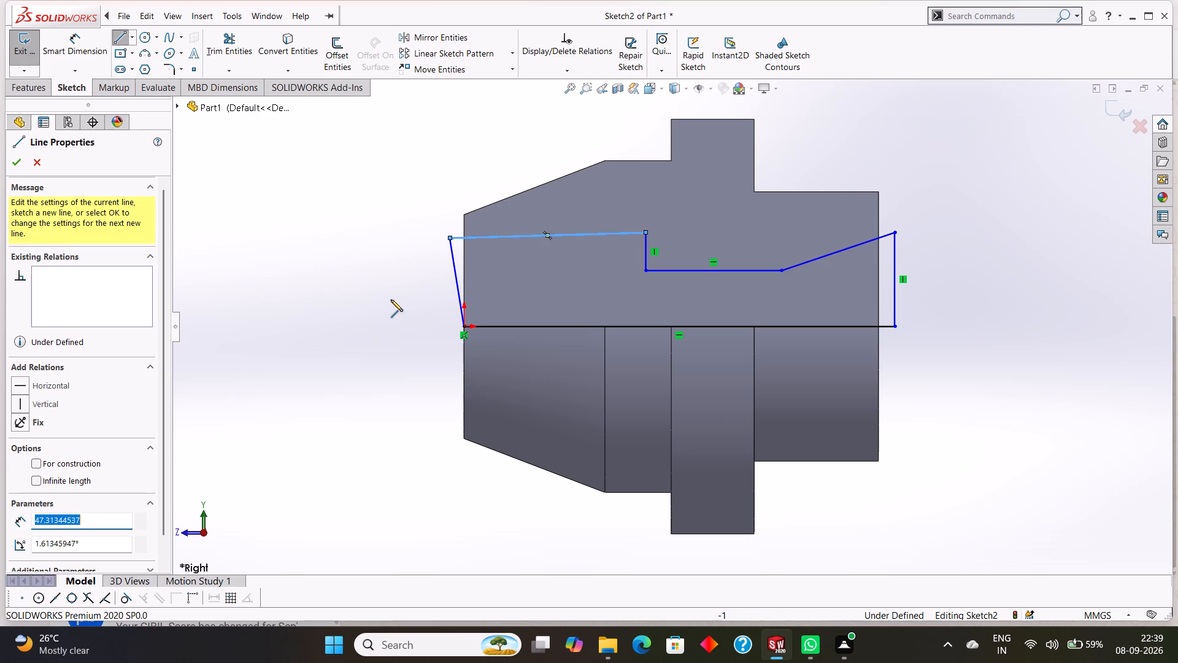
key("Escape")
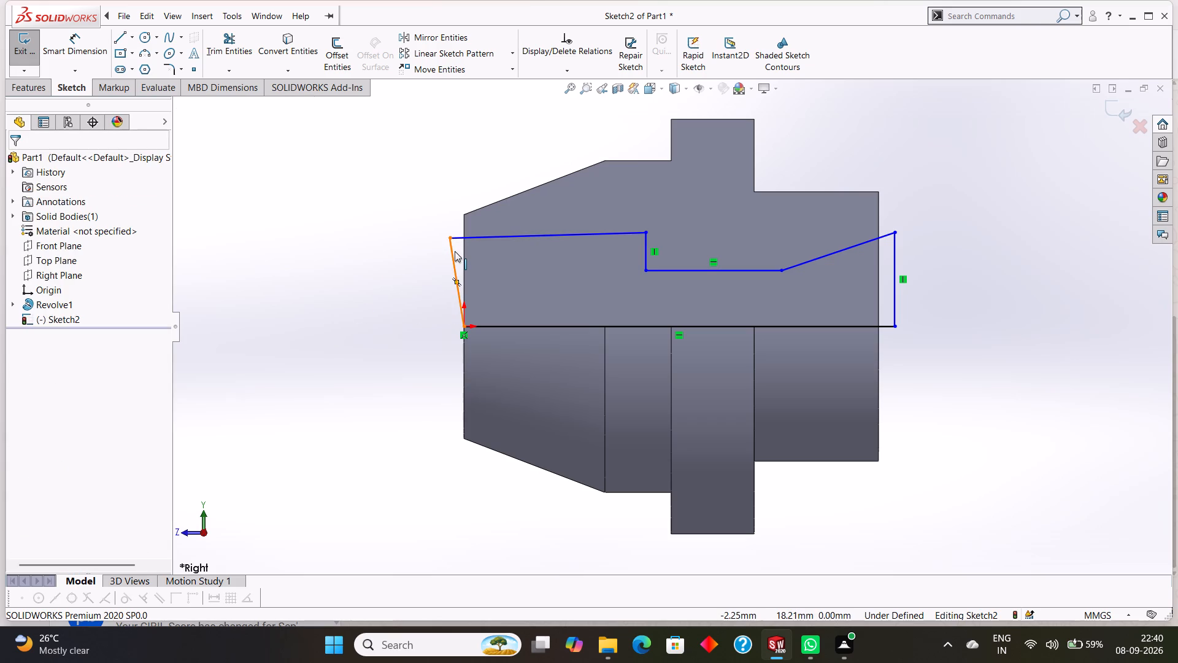
Add a Vertical relation to the slanted line rising from the origin.
left_click(452, 250)
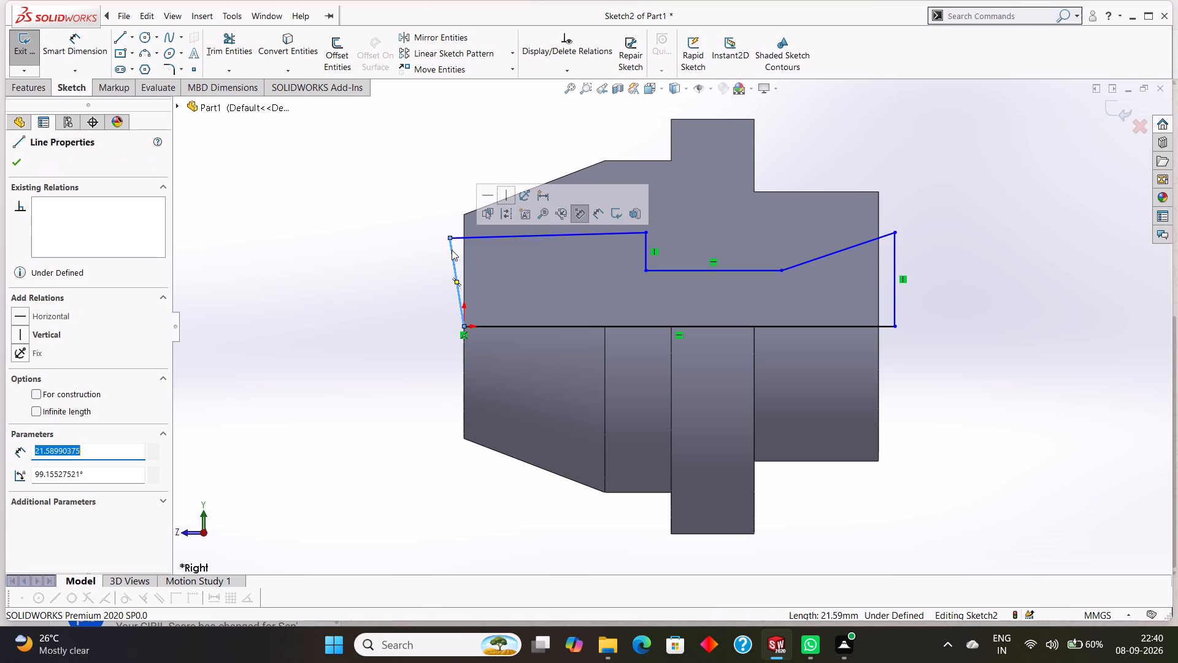
left_click_drag(56, 330, 78, 330)
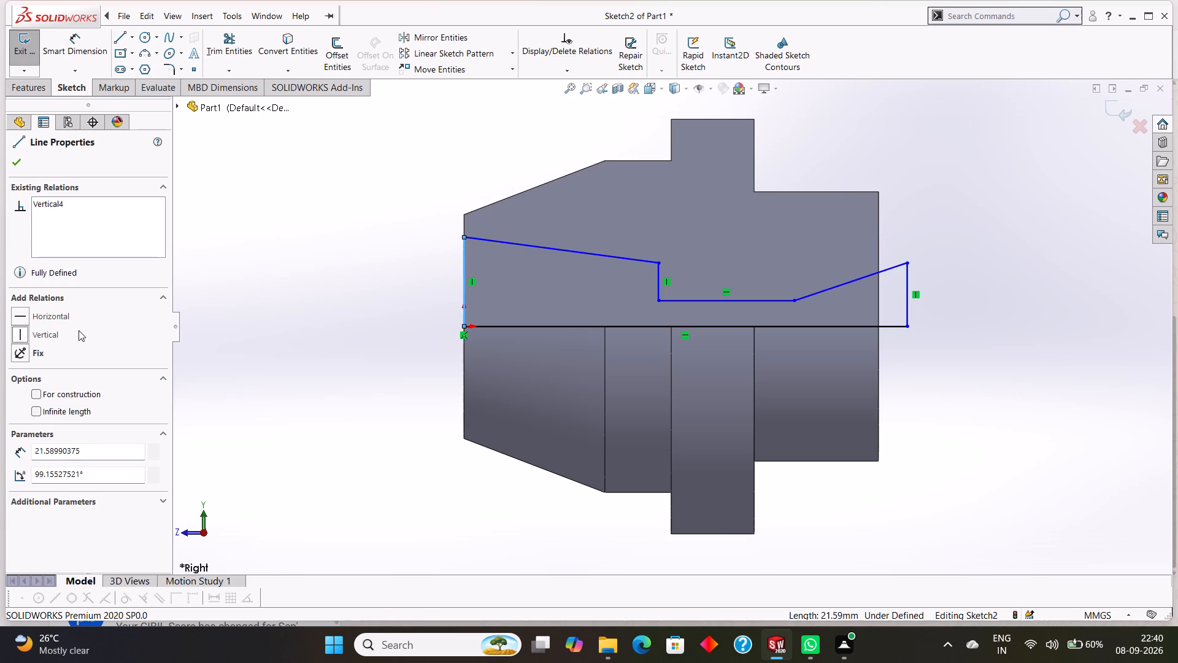
left_click(23, 159)
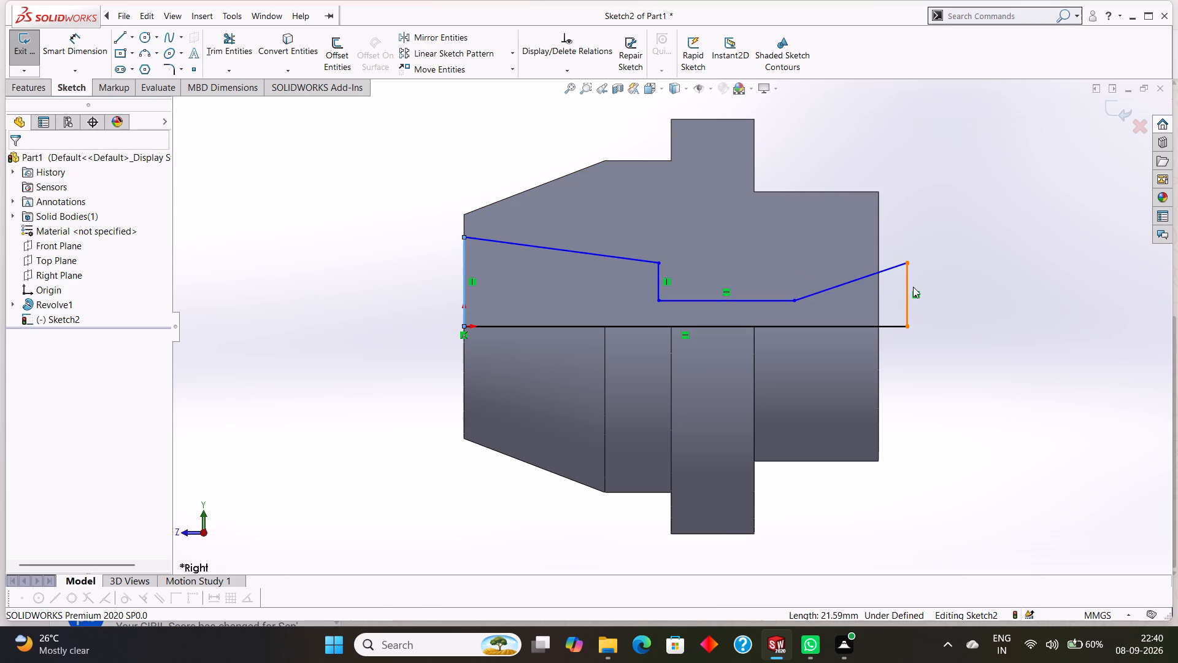
Make the profile's vertical end line opposite the origin collinear with the end edge of the revolved part.
left_click(909, 278)
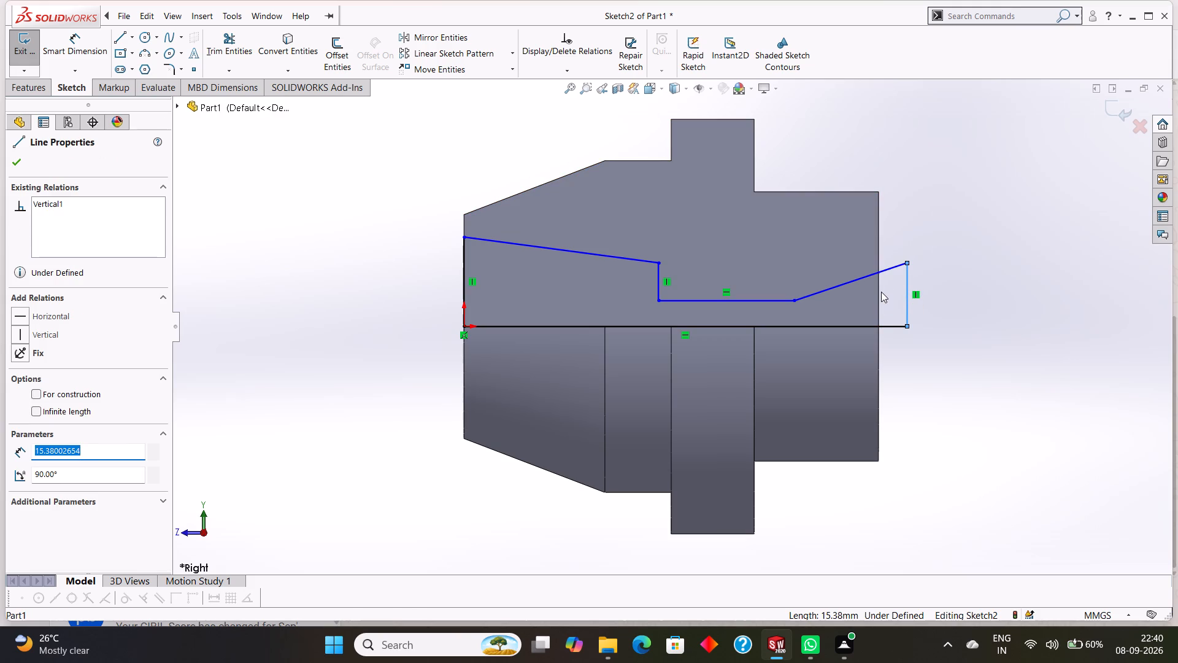
left_click(880, 288, "ctrl")
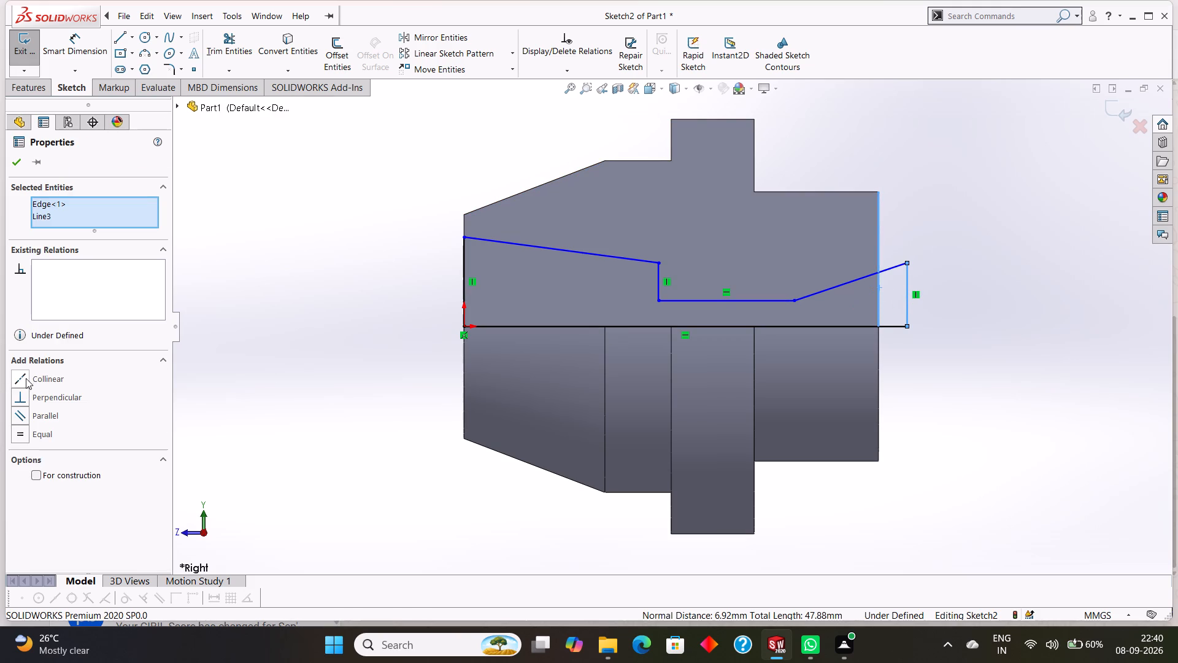
left_click(54, 373)
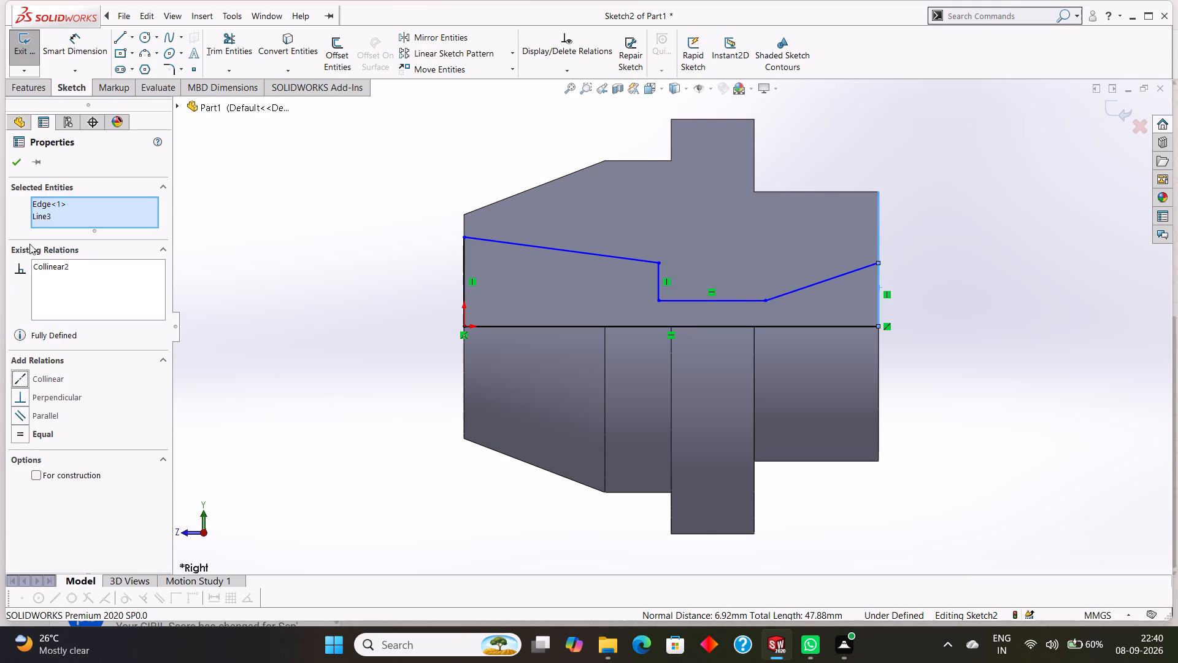
left_click(21, 166)
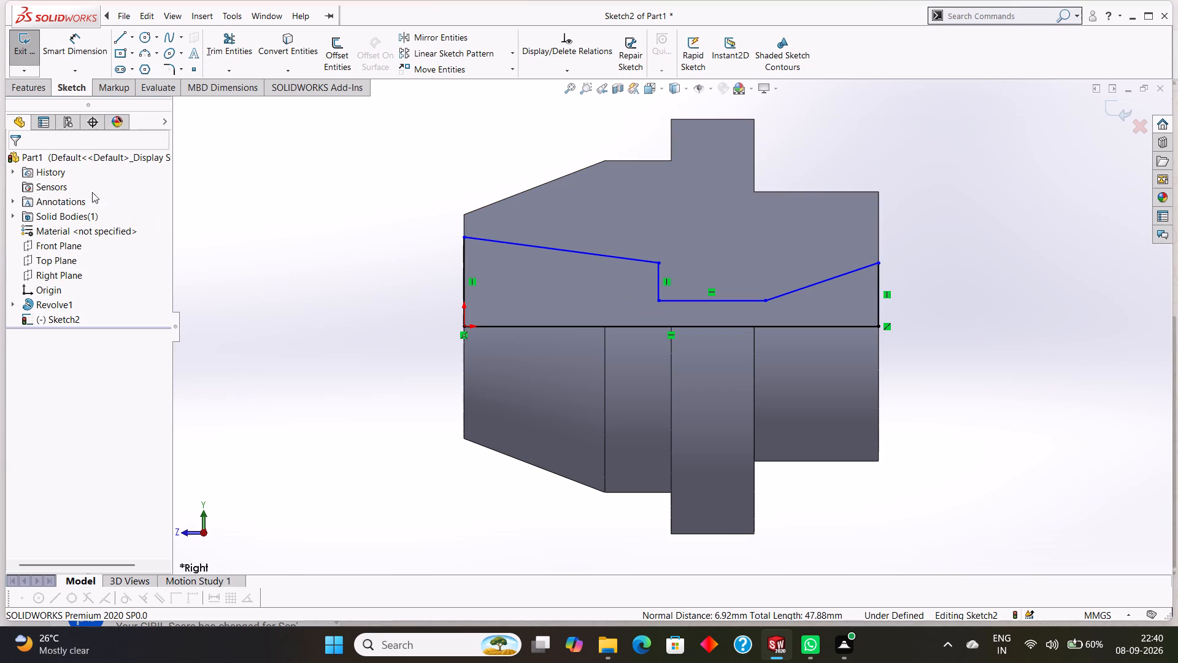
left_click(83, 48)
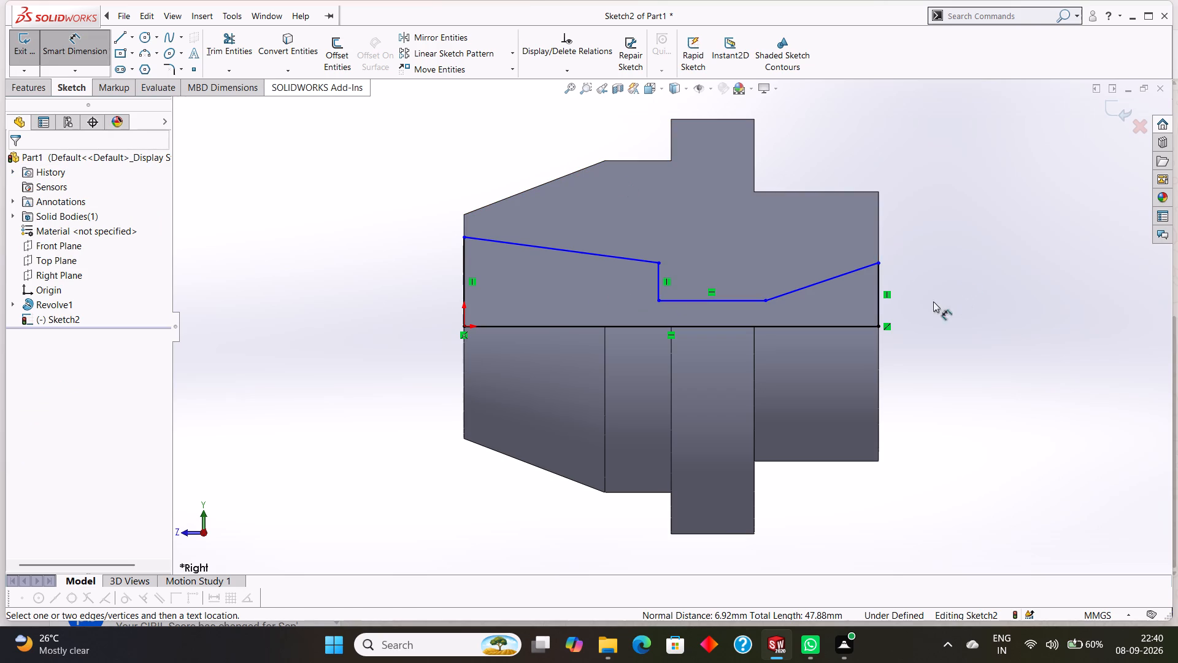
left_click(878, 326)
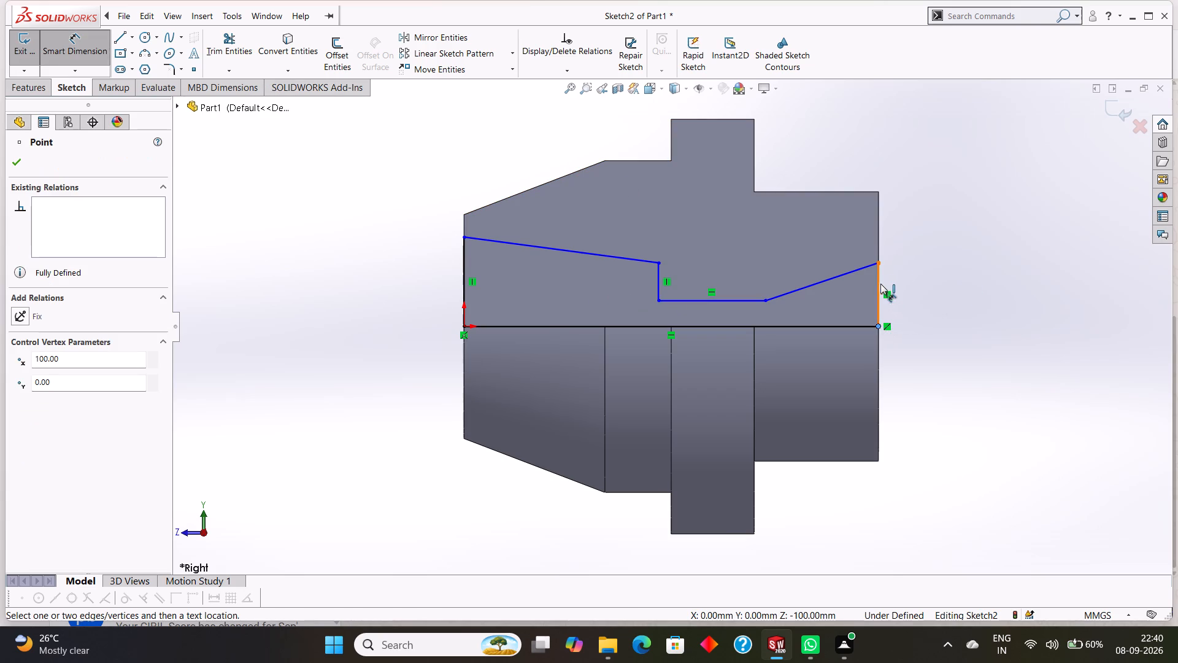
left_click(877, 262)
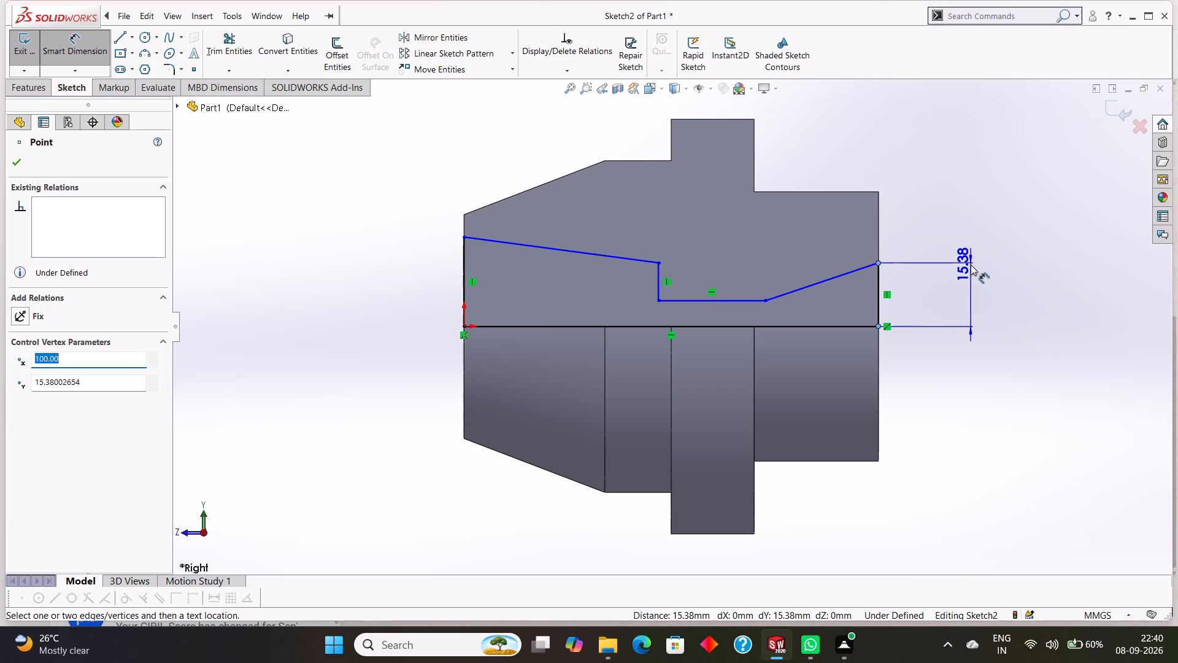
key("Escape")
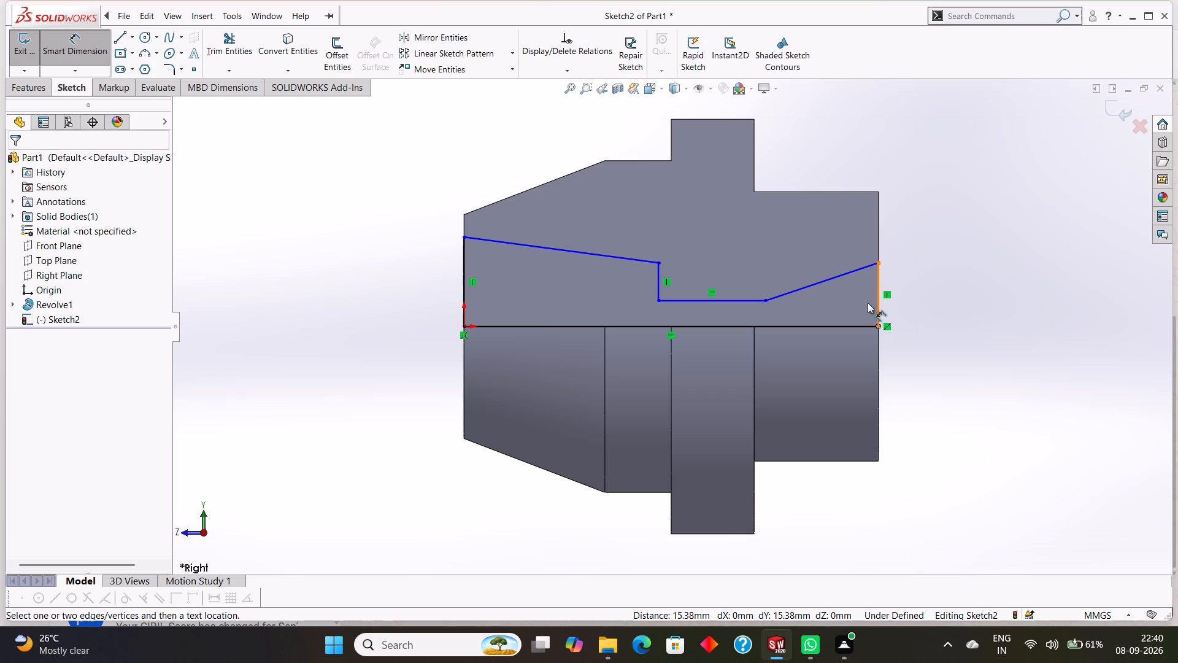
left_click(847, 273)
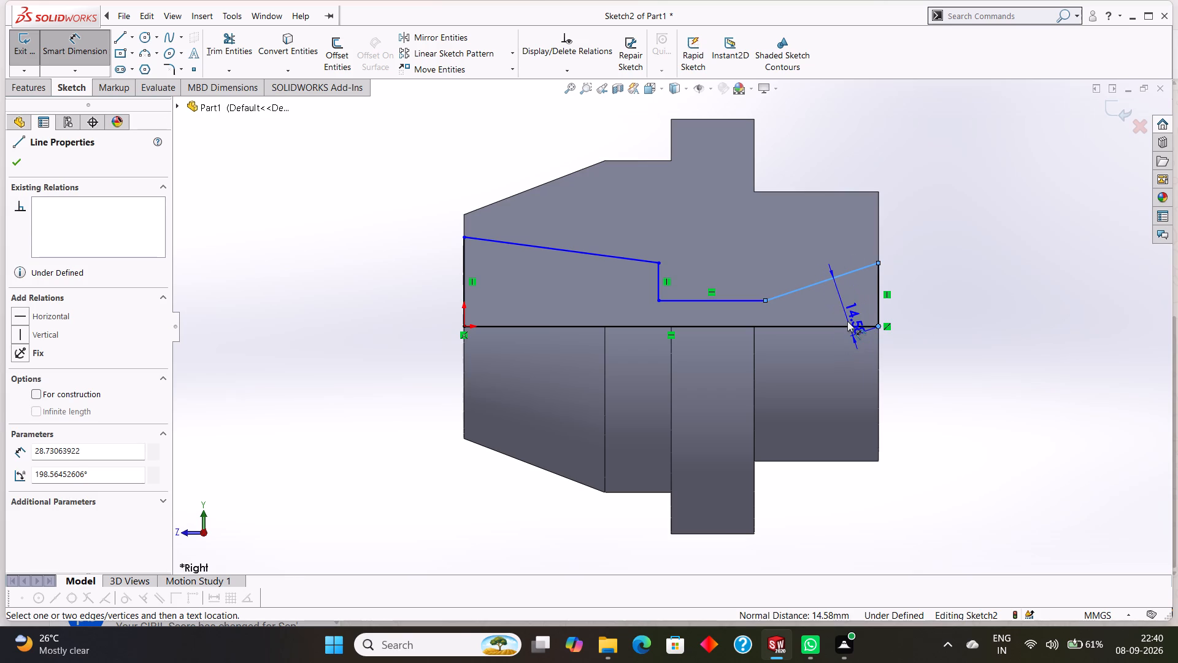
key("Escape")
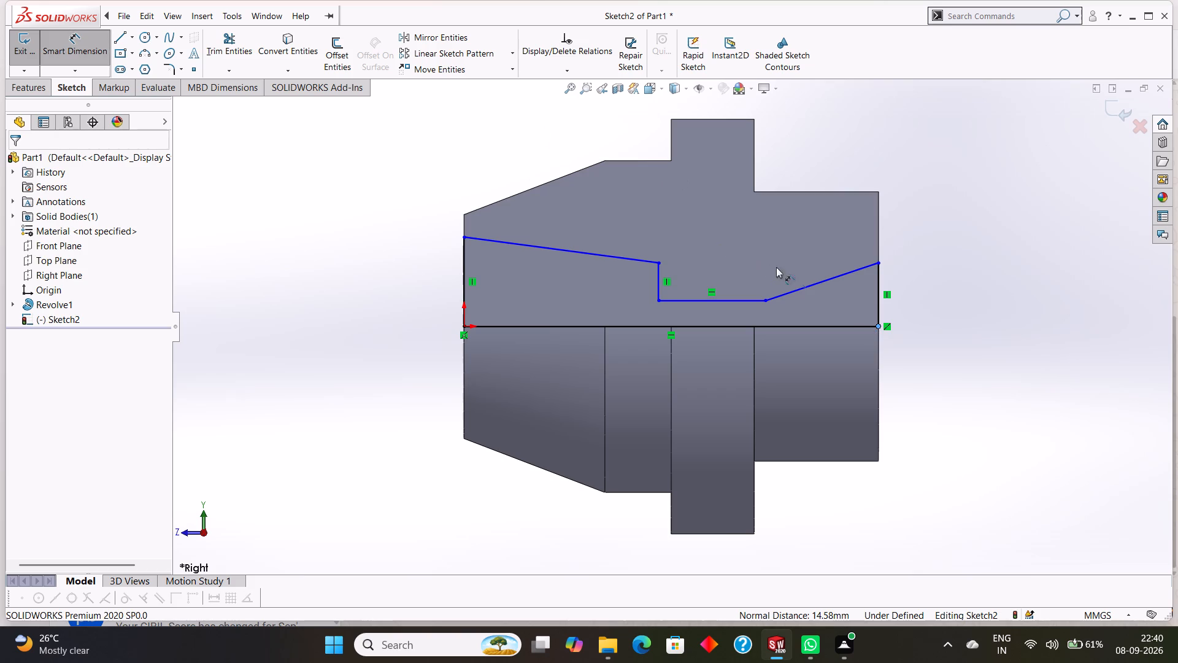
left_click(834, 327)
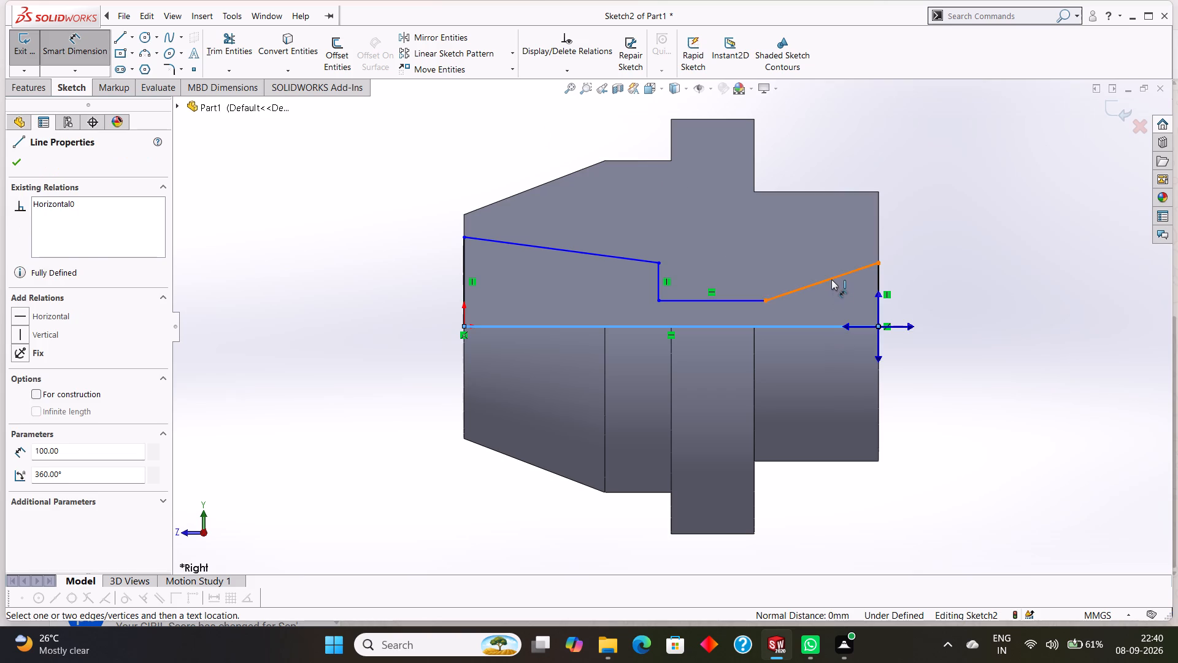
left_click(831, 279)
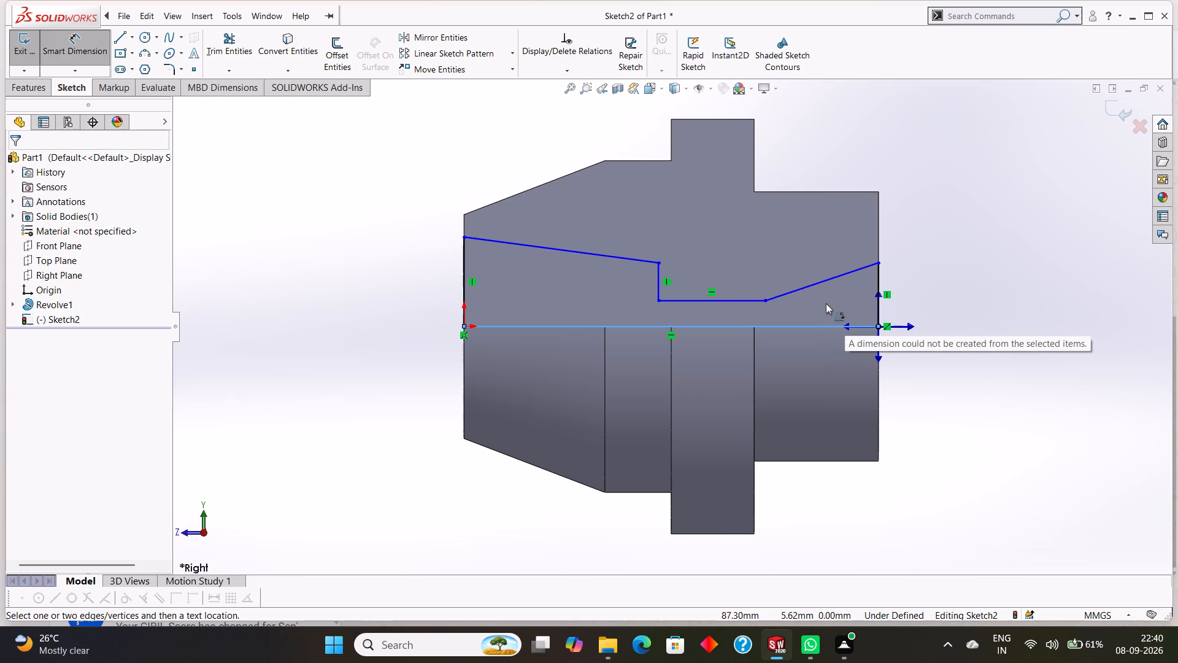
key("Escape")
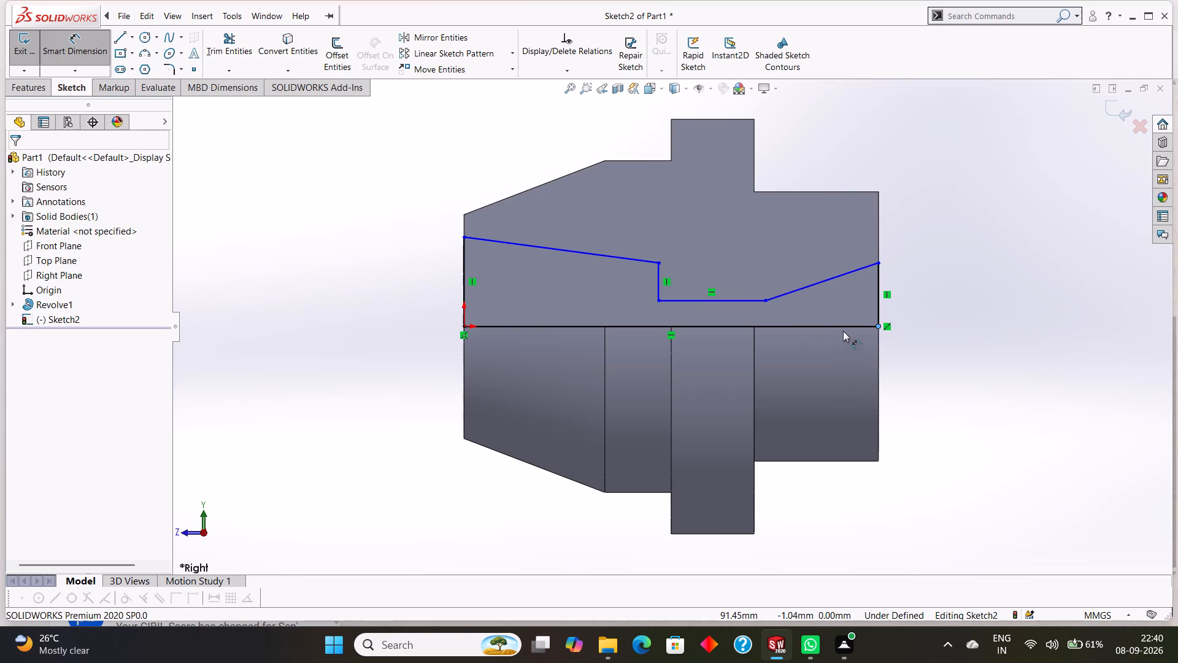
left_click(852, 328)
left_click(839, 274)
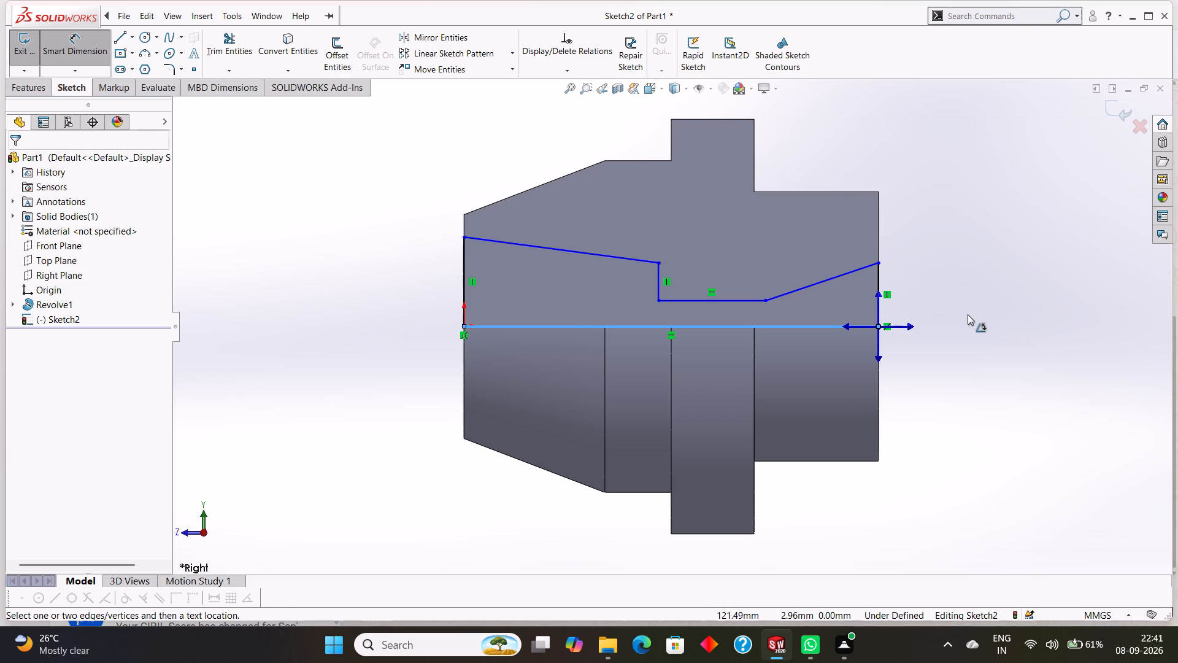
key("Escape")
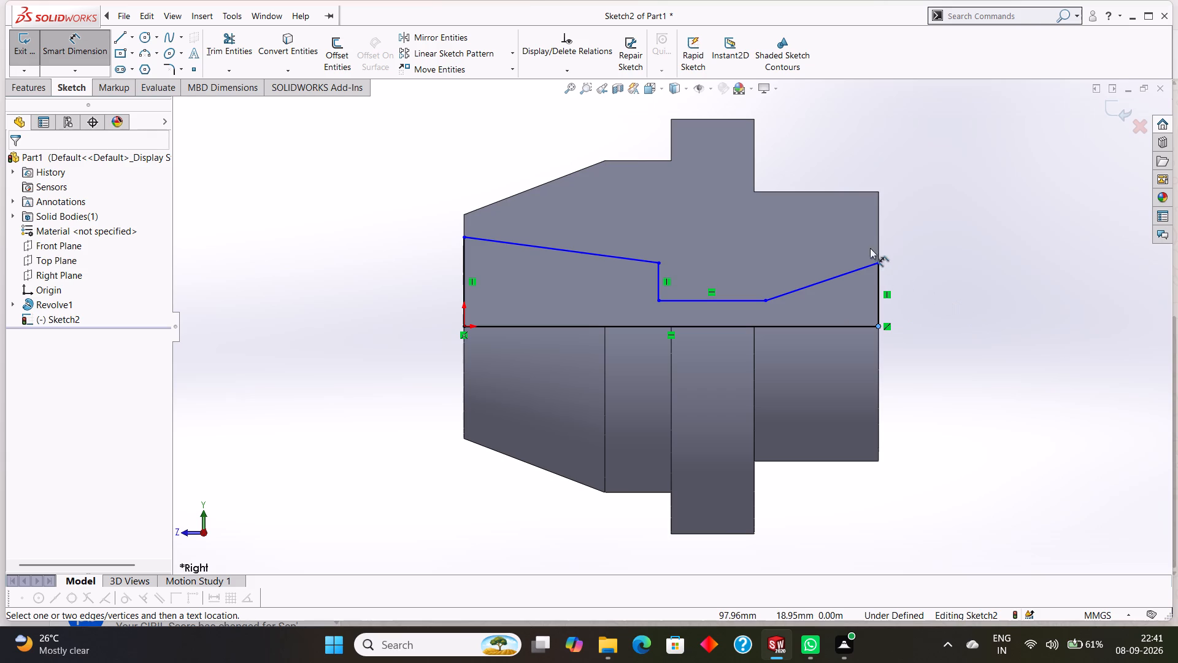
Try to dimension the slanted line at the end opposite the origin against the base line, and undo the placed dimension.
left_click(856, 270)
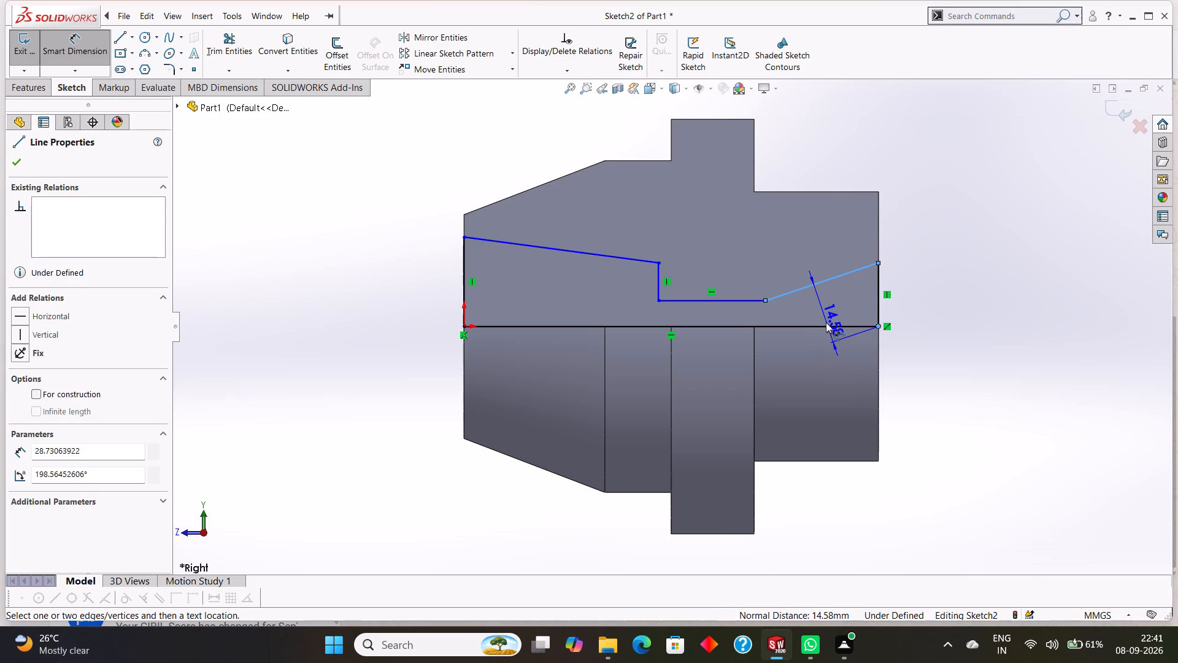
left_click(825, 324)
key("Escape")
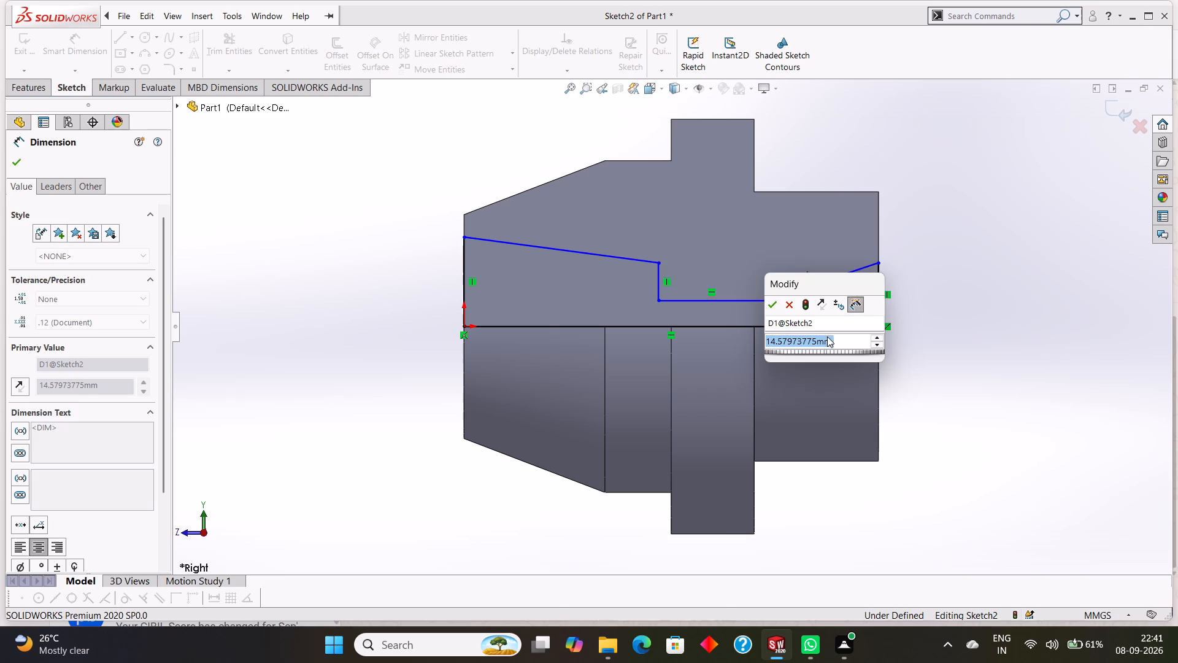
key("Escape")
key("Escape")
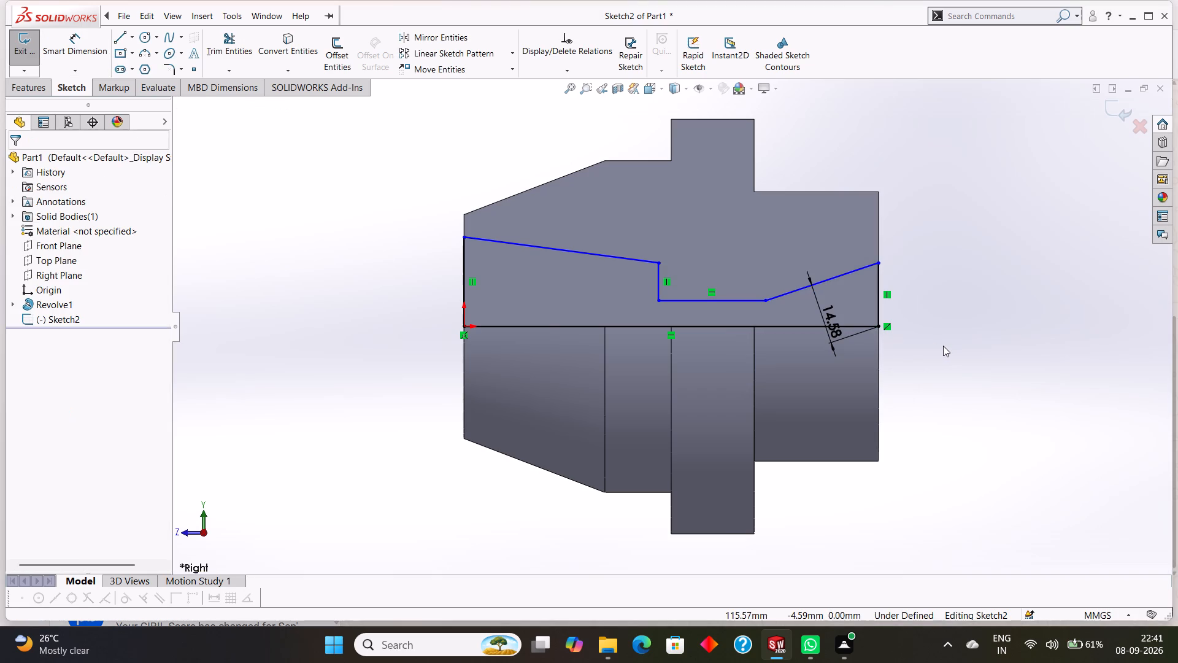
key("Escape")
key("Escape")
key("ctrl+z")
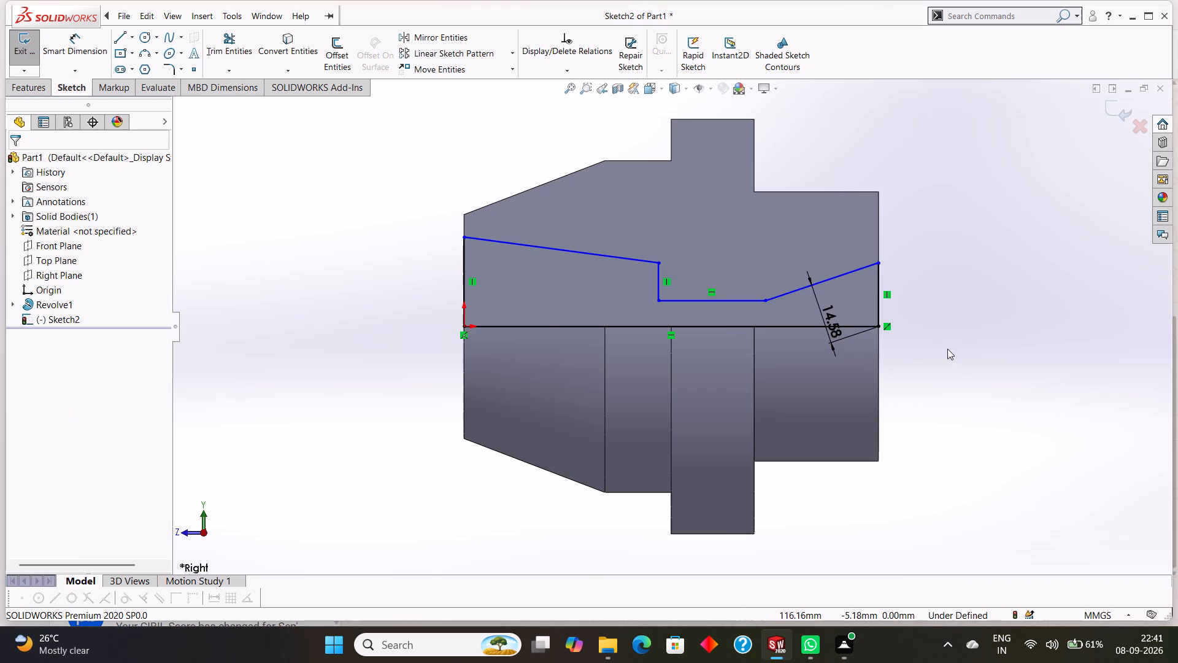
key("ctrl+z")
Dimension the angle between the slanted line and the base line as 15 degrees, and place its label outside the part.
left_click(81, 47)
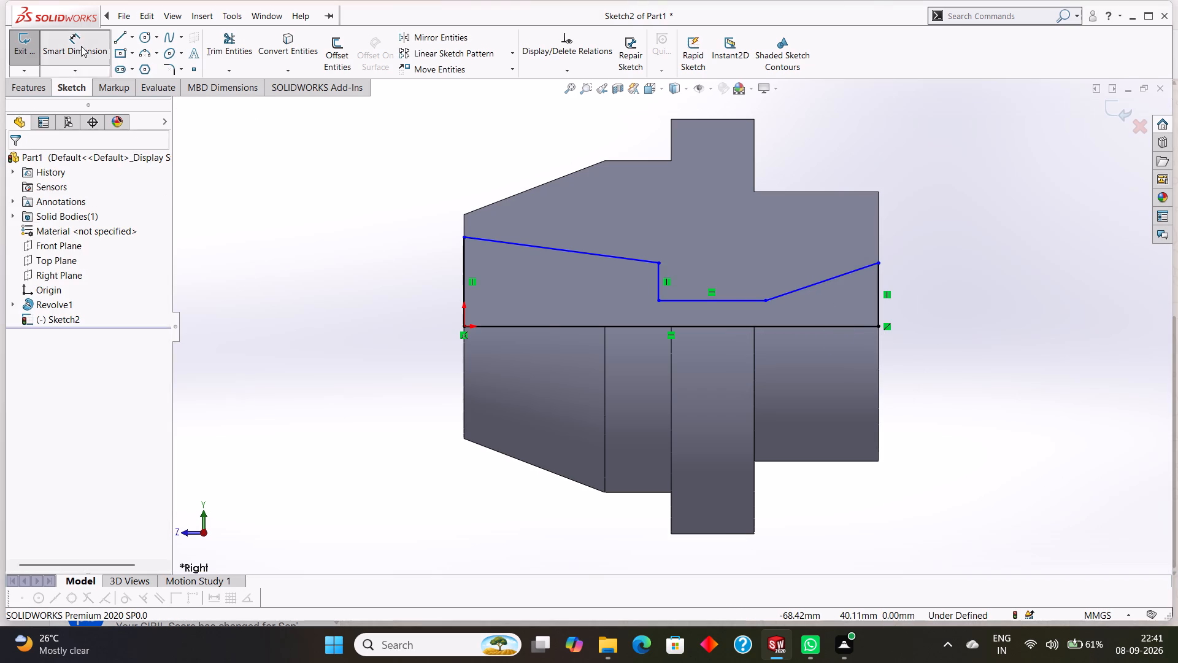
left_click(831, 279)
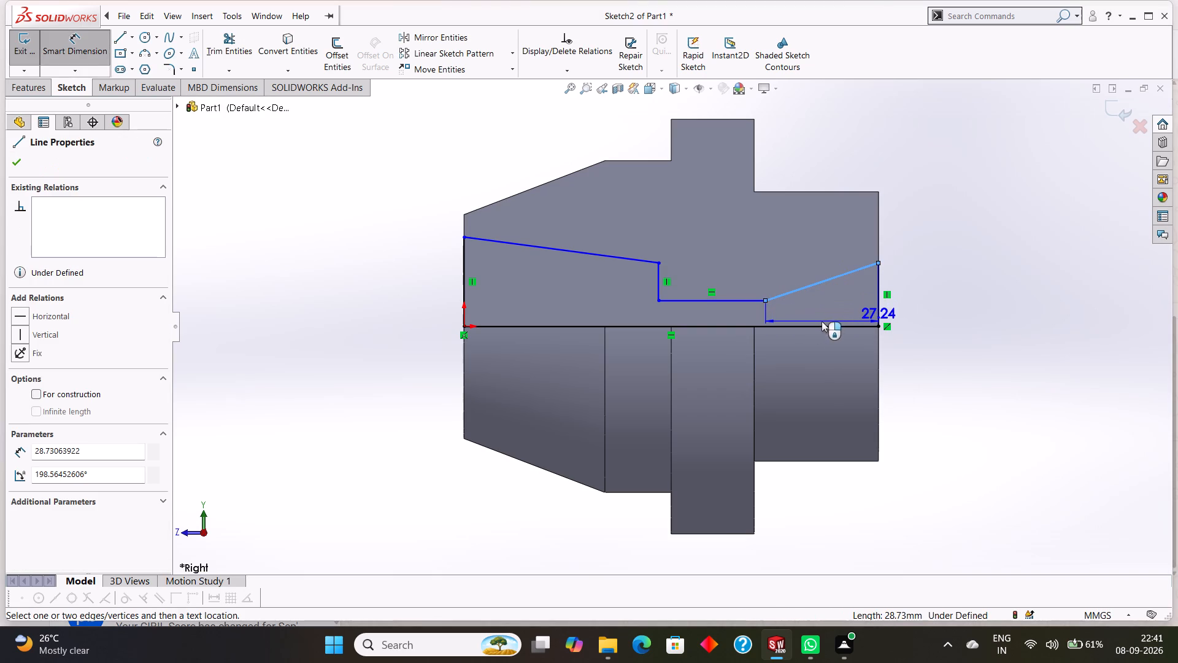
left_click(821, 324)
left_click(919, 274)
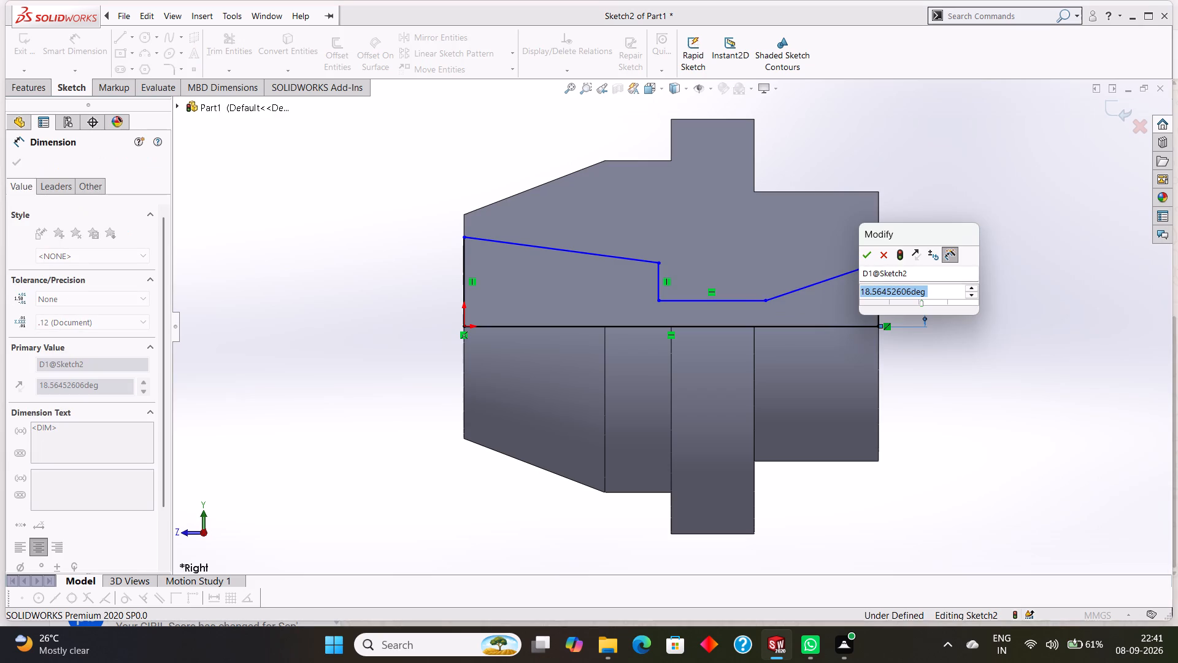
type("15")
key("Return")
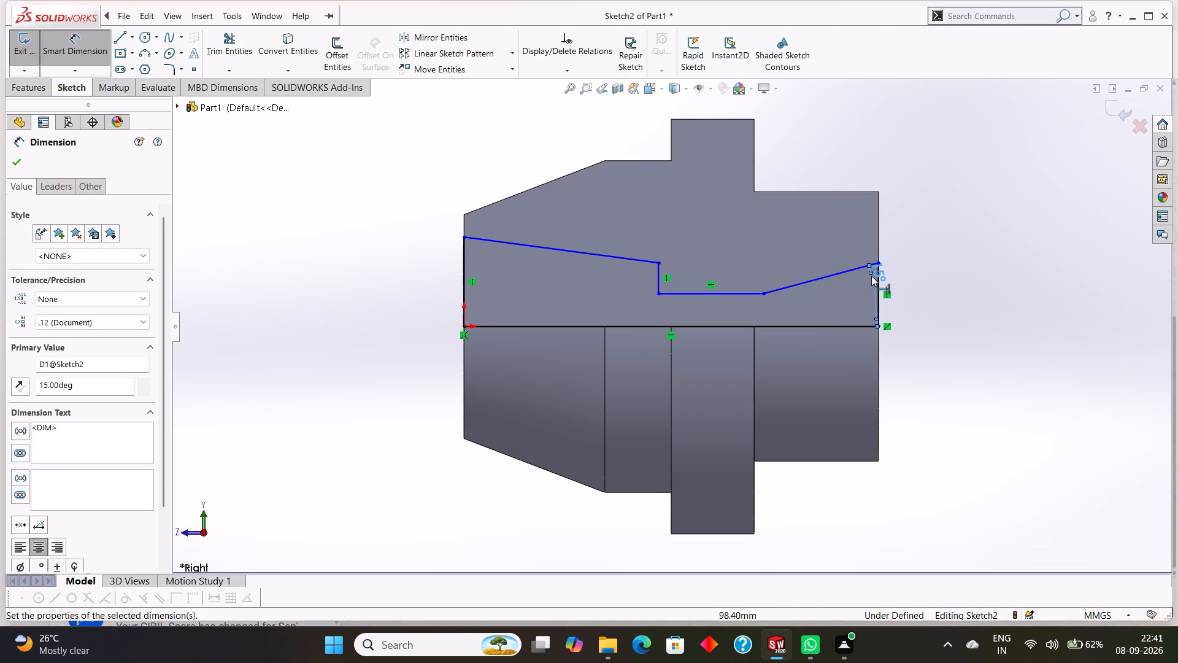
left_click_drag(879, 271, 951, 271)
left_click(998, 289)
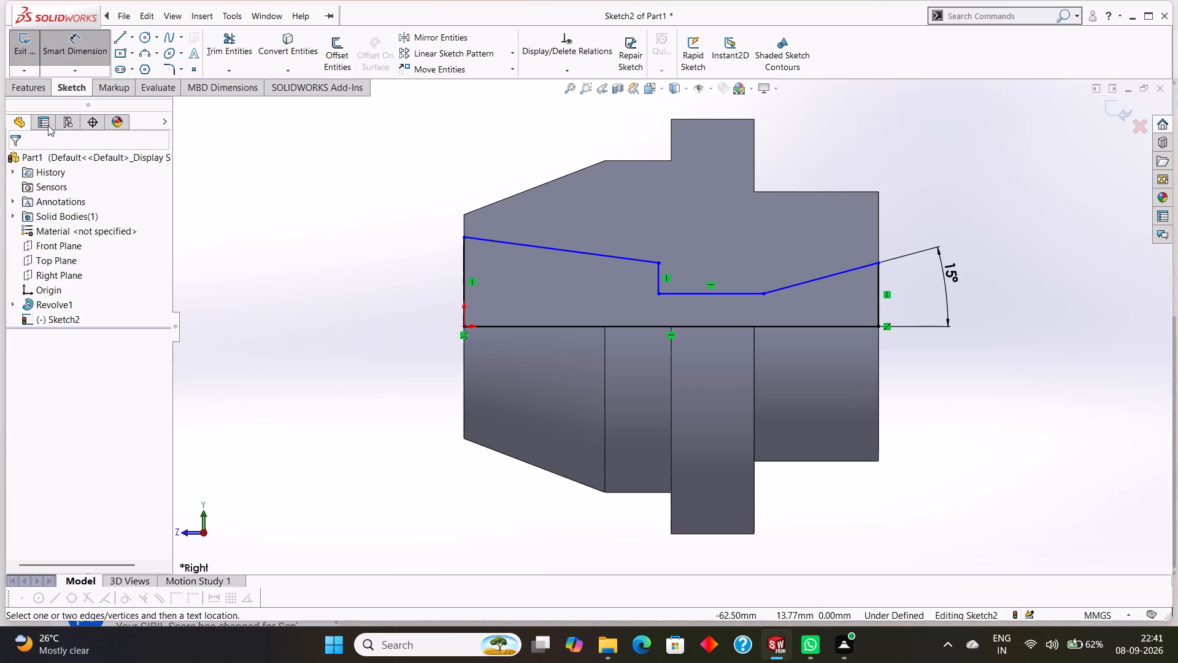
Dimension the horizontal distance from the upper end of the origin-side vertical line to the start of the 15-degree line as 60 mm.
left_click(463, 238)
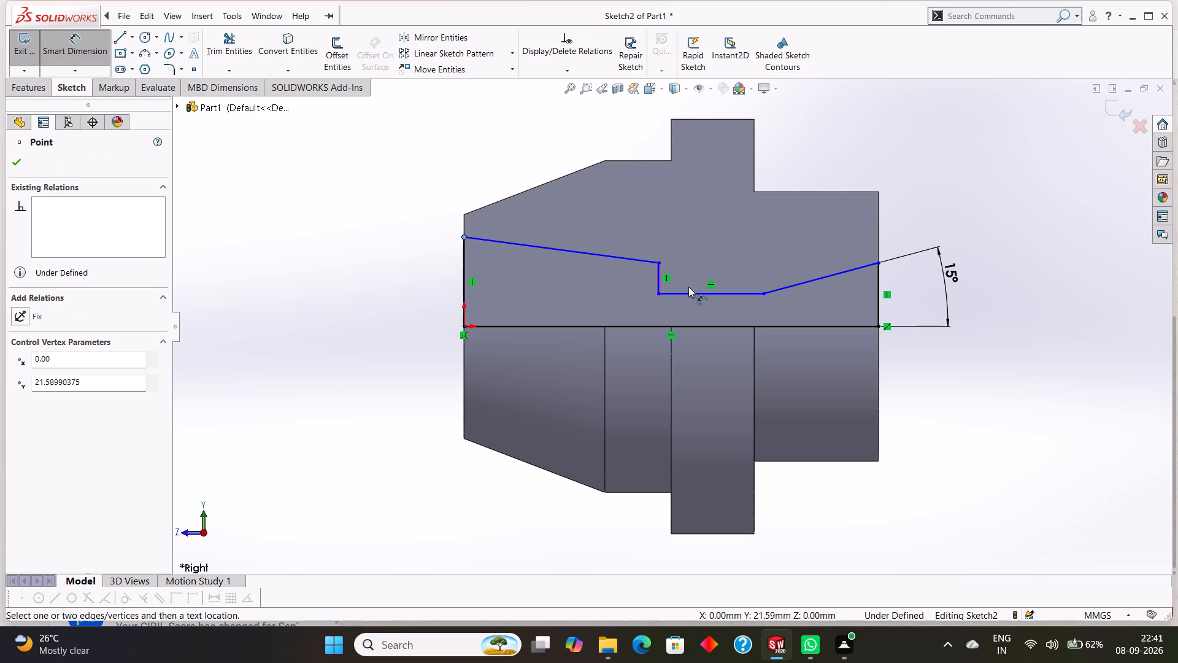
left_click(761, 291)
left_click(706, 192)
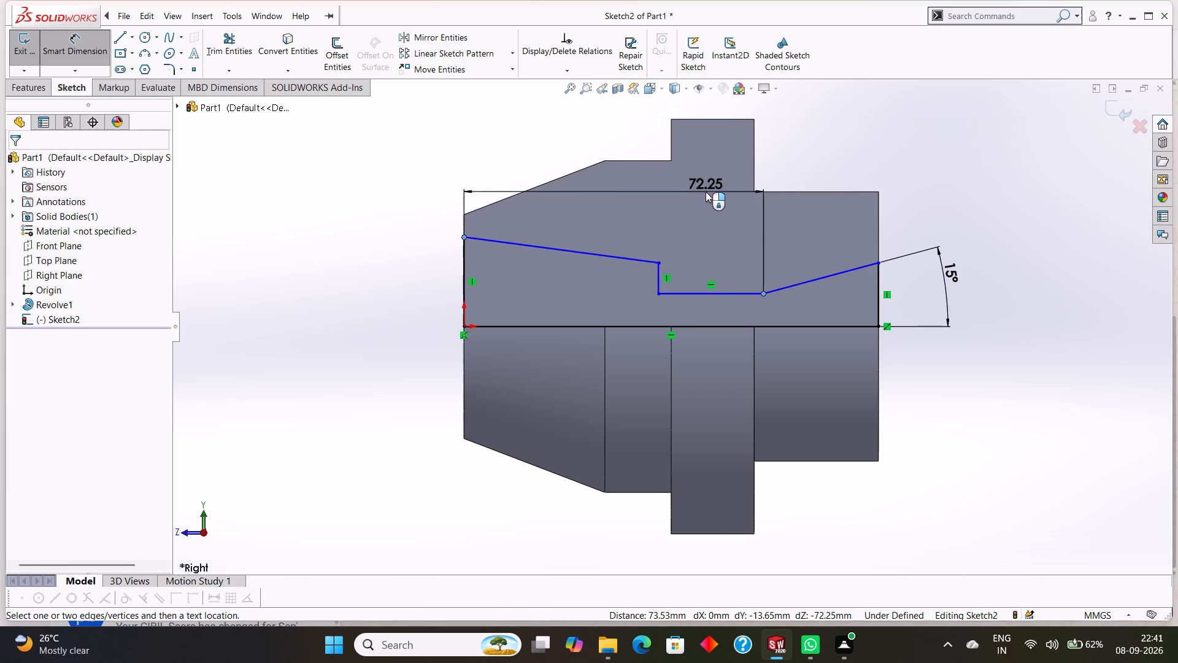
type("60")
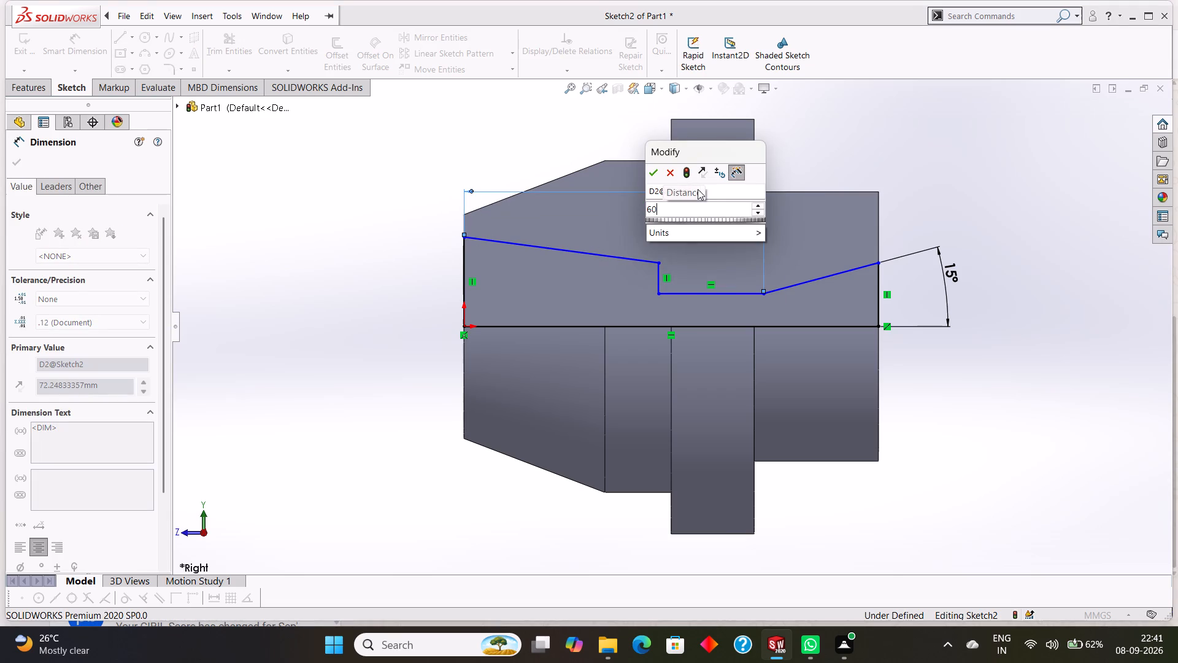
key("Return")
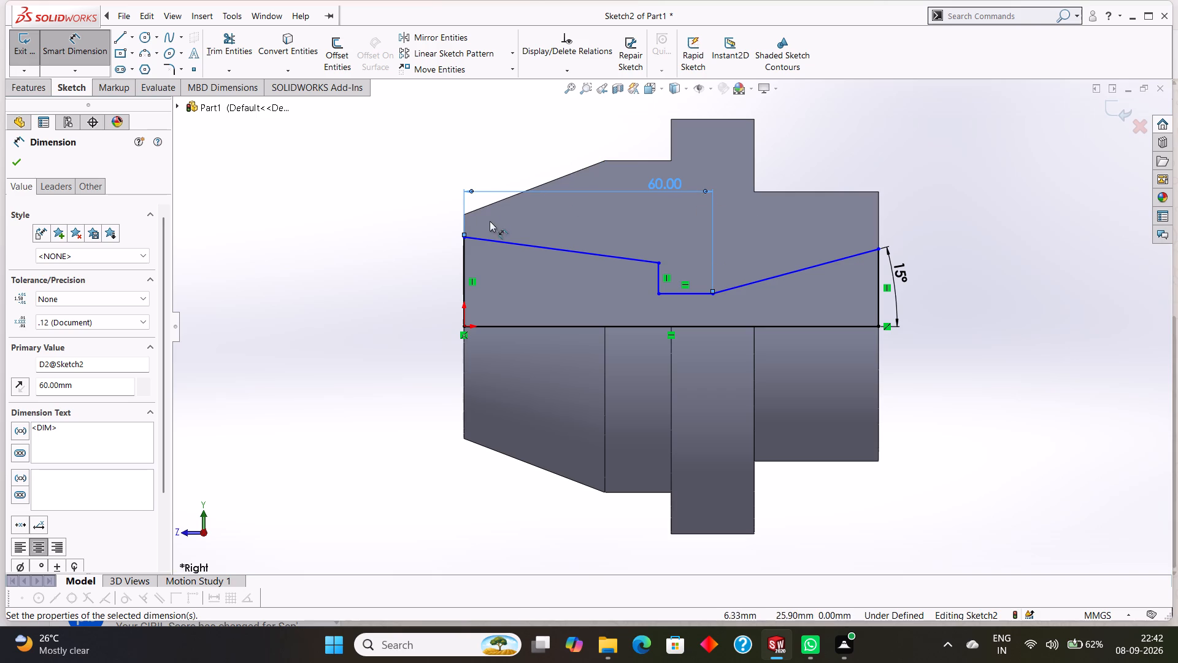
Reattach the origin-side end of the 60 mm dimension to the upper corner of the inner vertical step line.
left_click(463, 234)
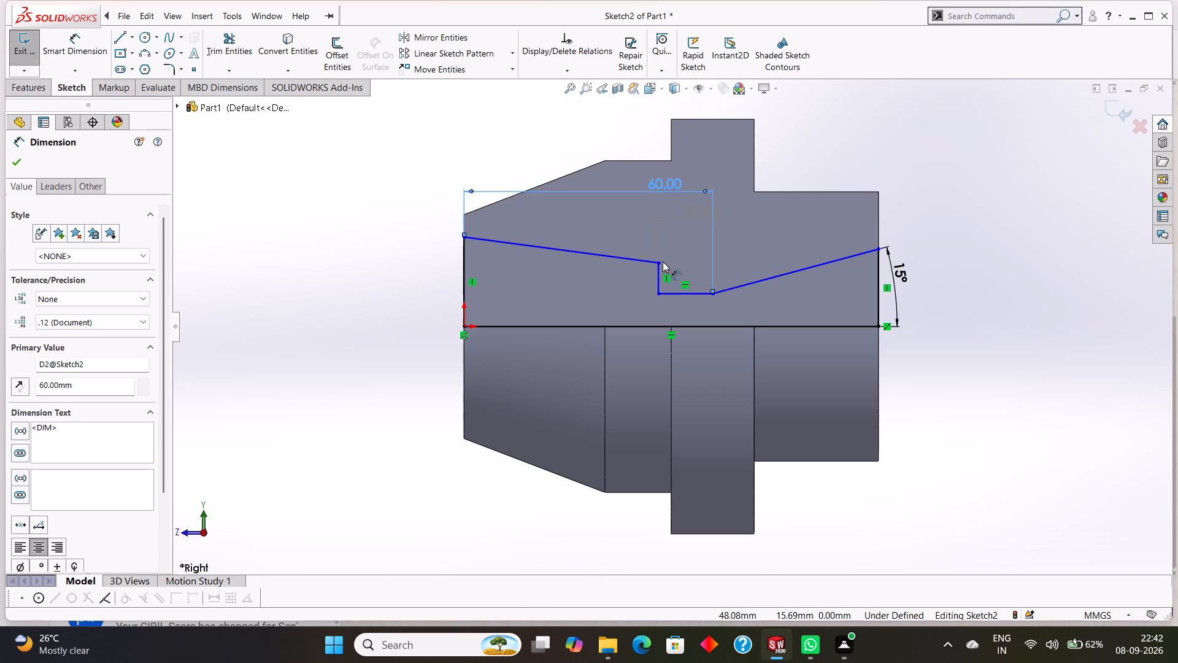
left_click(656, 262)
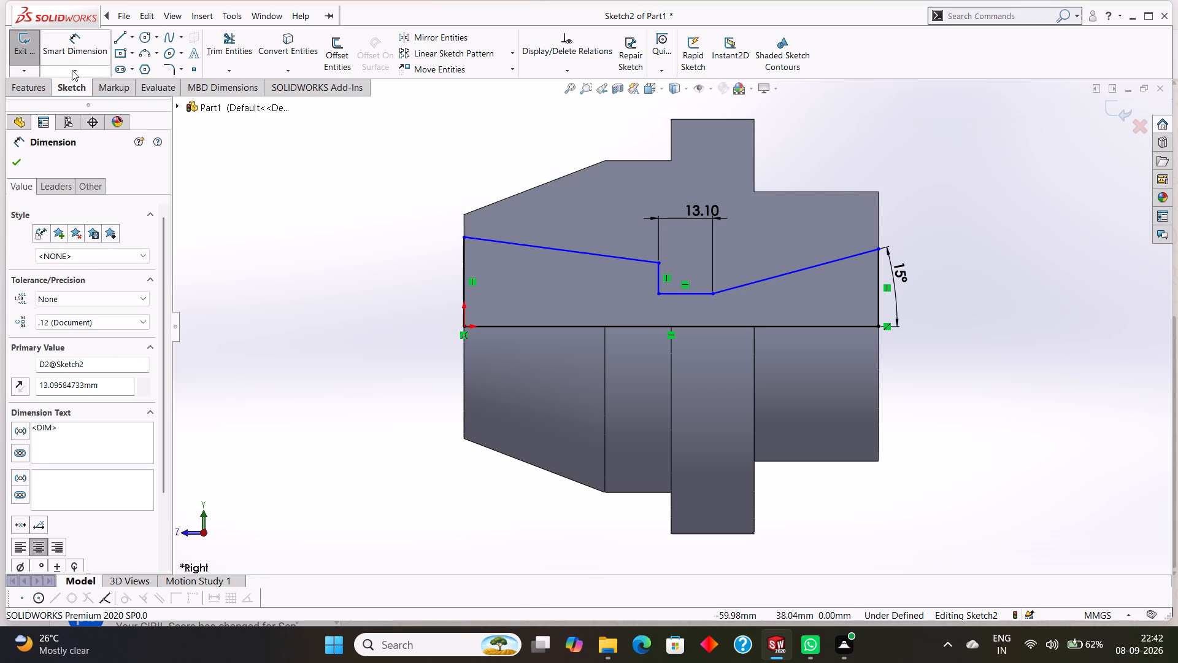
Dimension the horizontal distance from the top of the origin-side vertical line to the upper corner of the step as 34 mm.
left_click(74, 40)
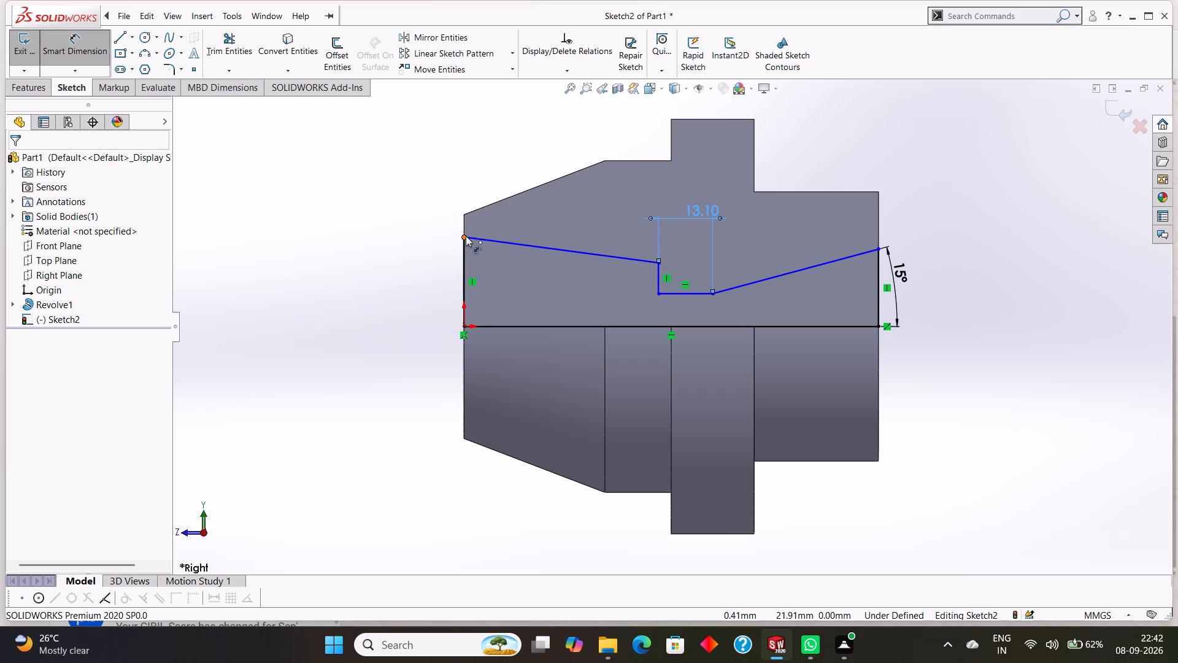
left_click(466, 236)
left_click(658, 264)
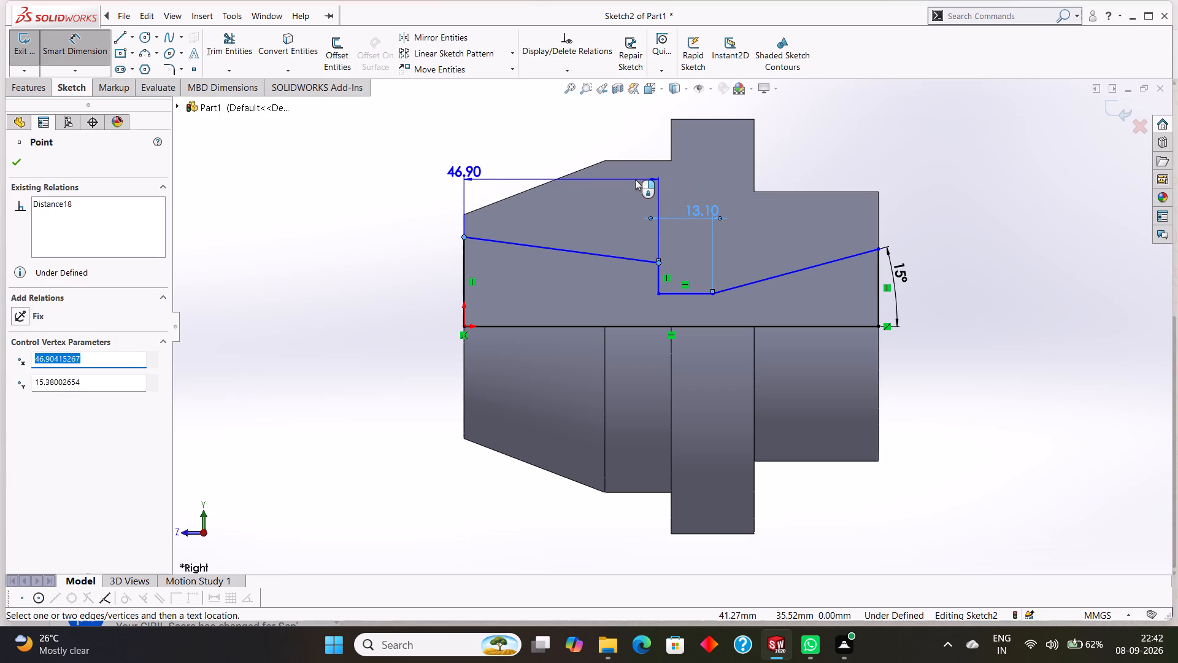
left_click(635, 179)
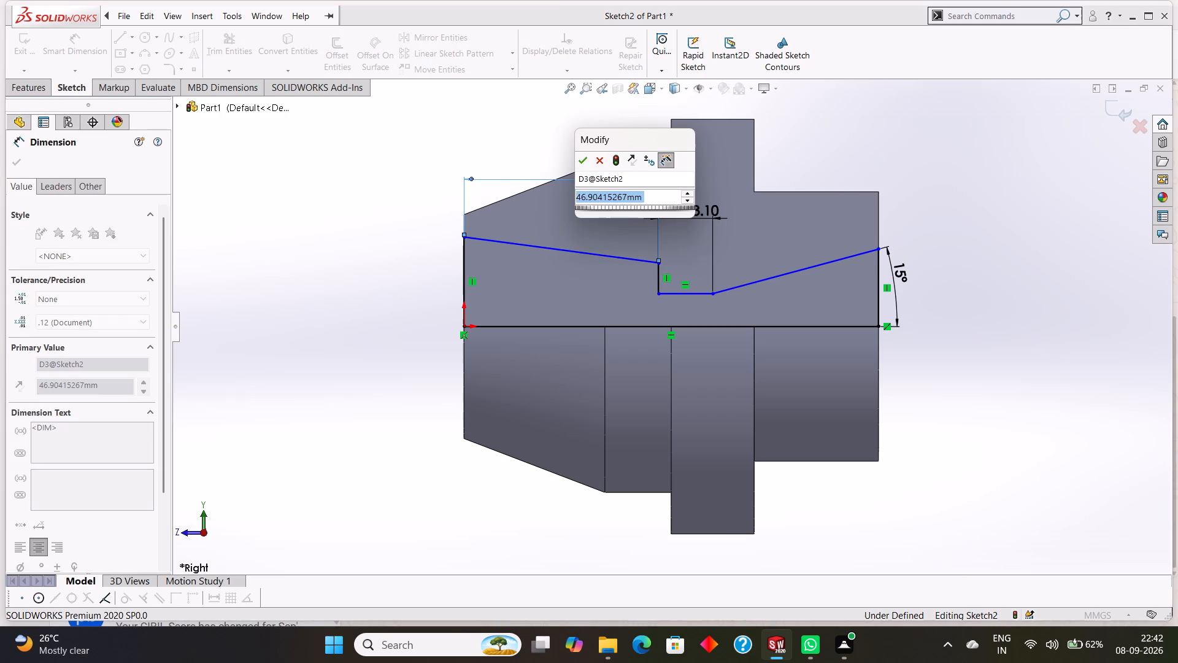
type("34")
key("Return")
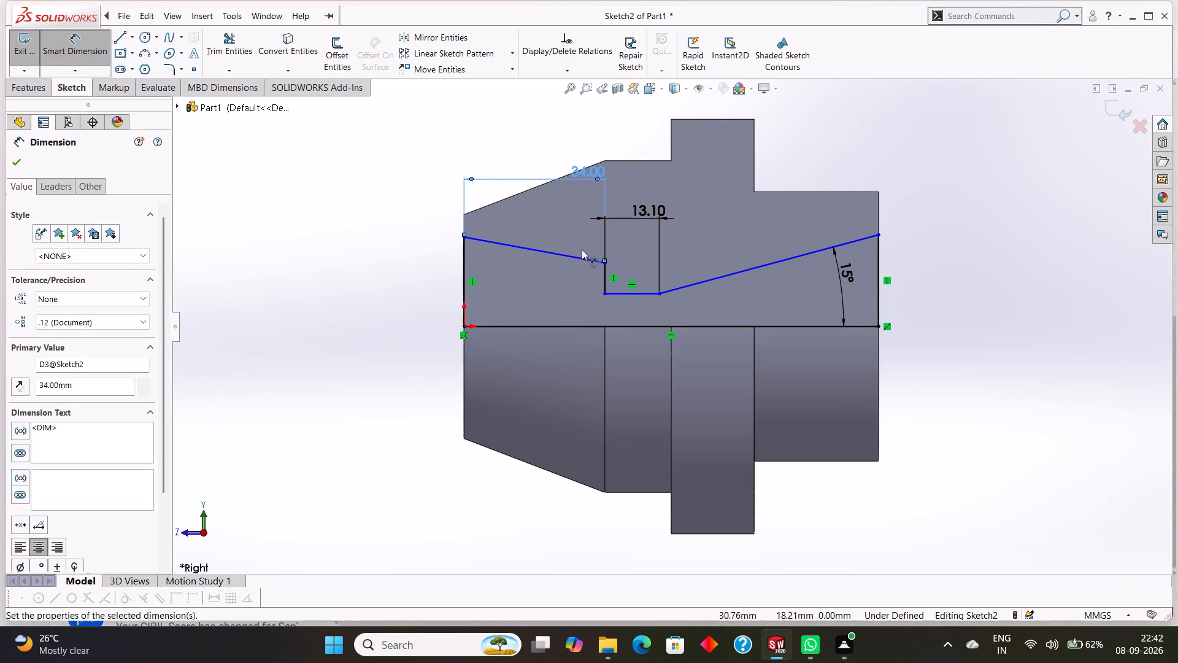
Dimension the vertical line rising from the origin as 17 mm long.
left_click(465, 261)
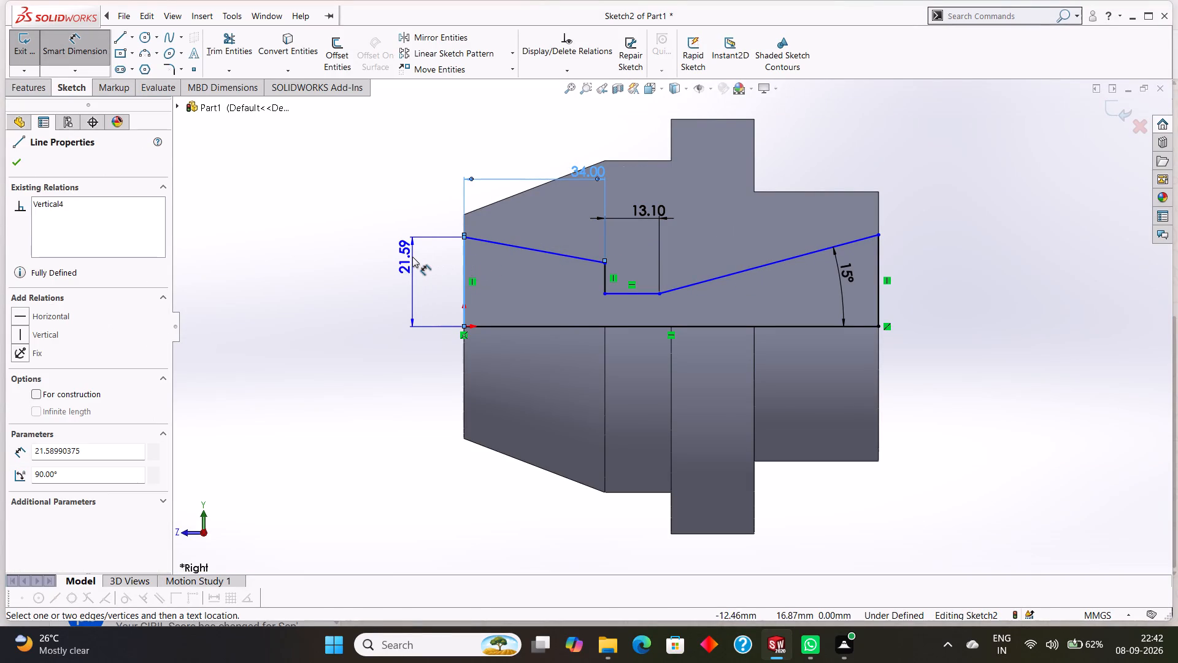
left_click(412, 258)
key("1")
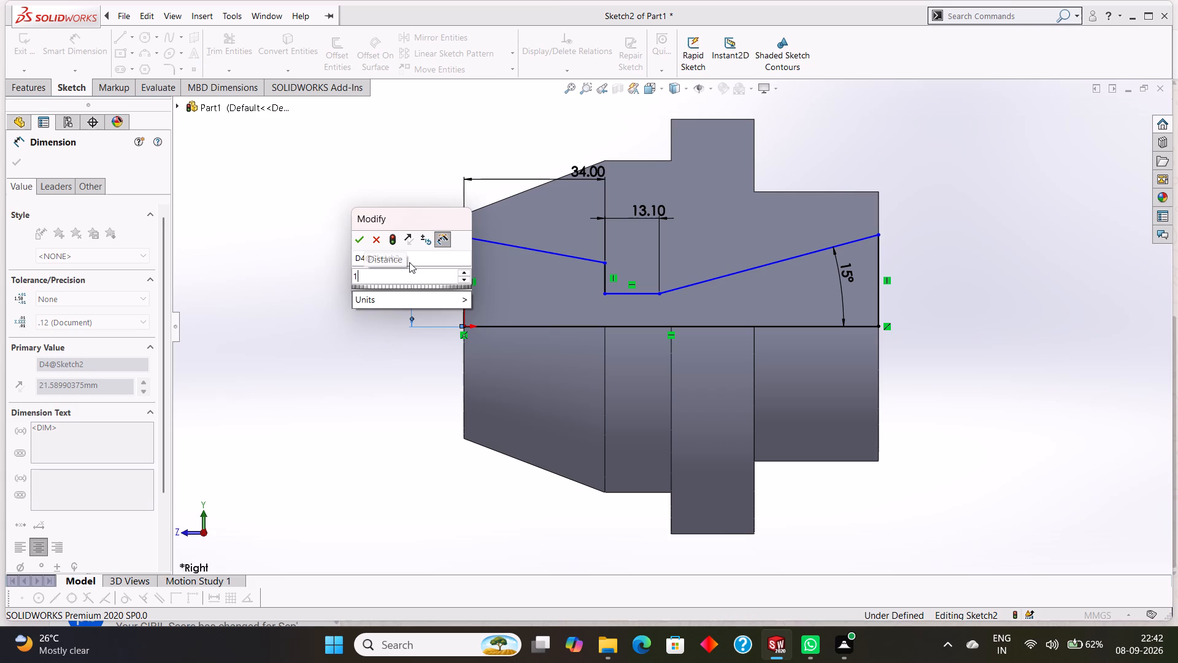
key("7")
key("Return")
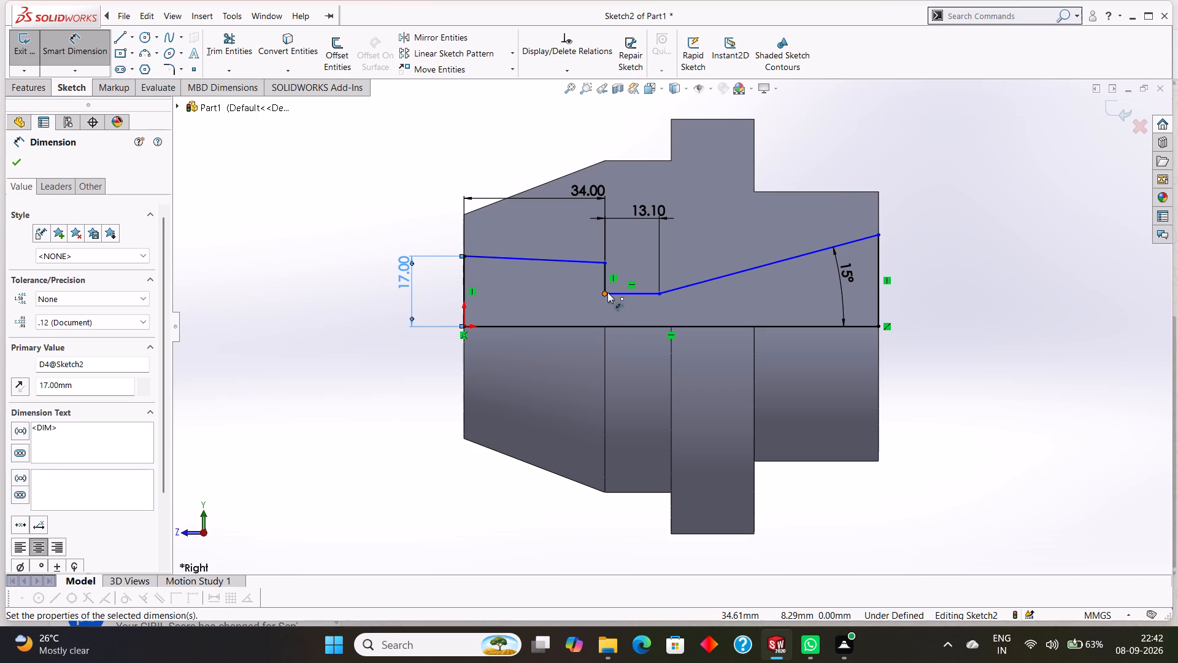
Dimension the height of the step's lower corner above the base line as 12 mm and finish dimensioning.
left_click(612, 325)
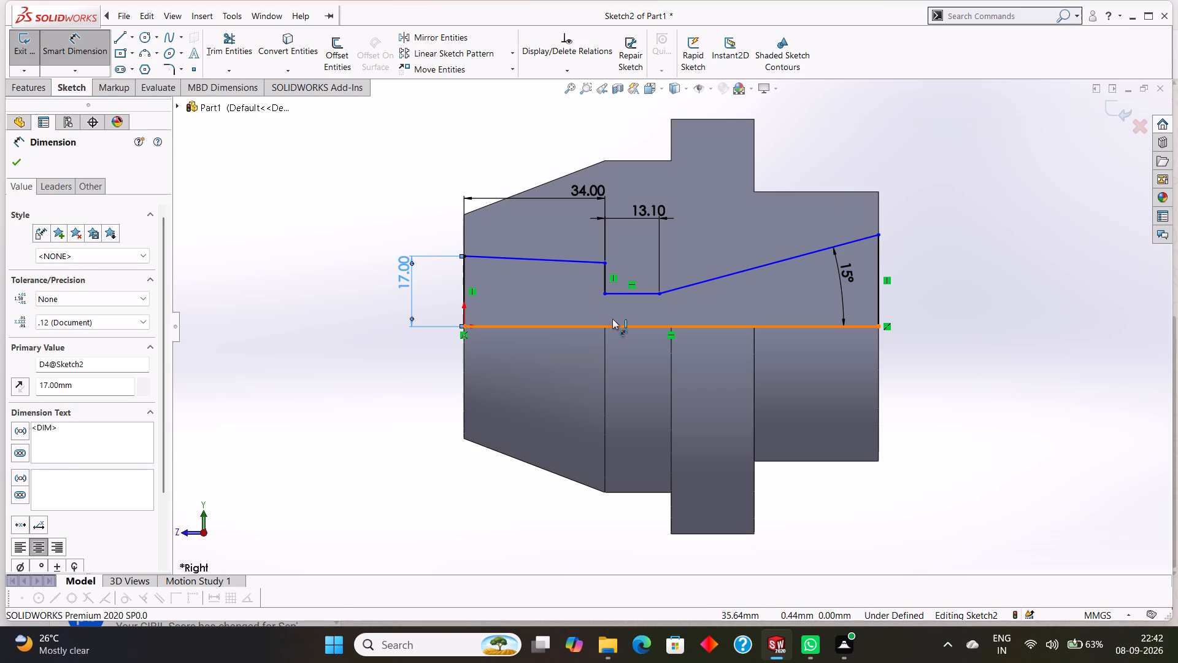
left_click(603, 291)
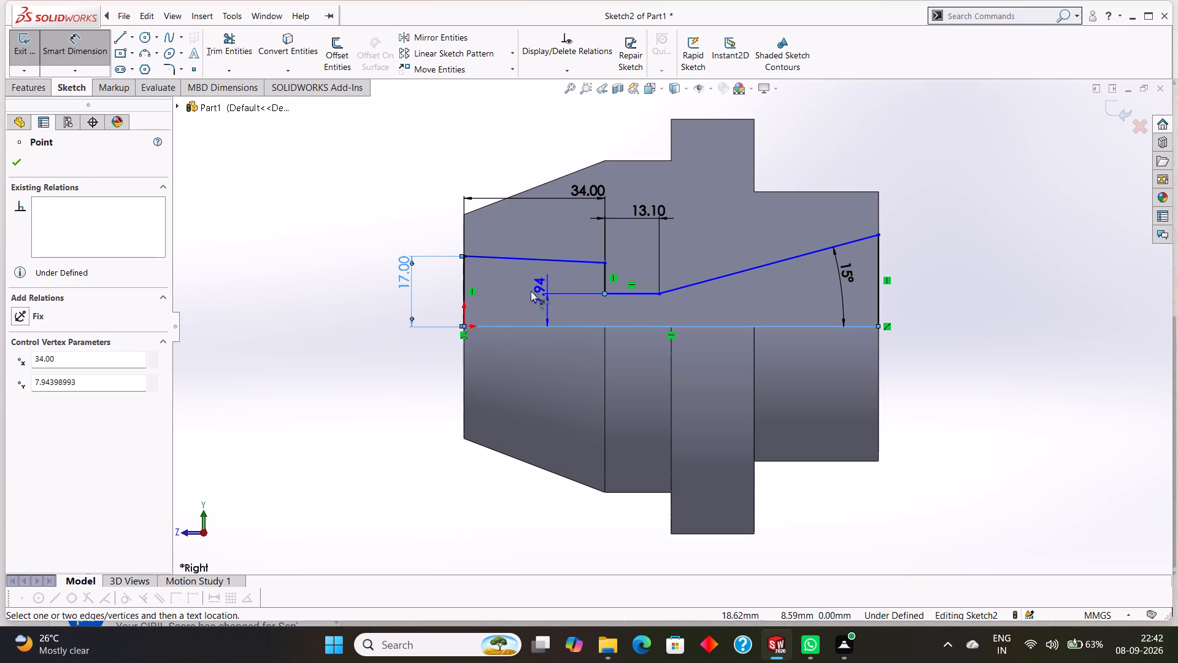
left_click(450, 289)
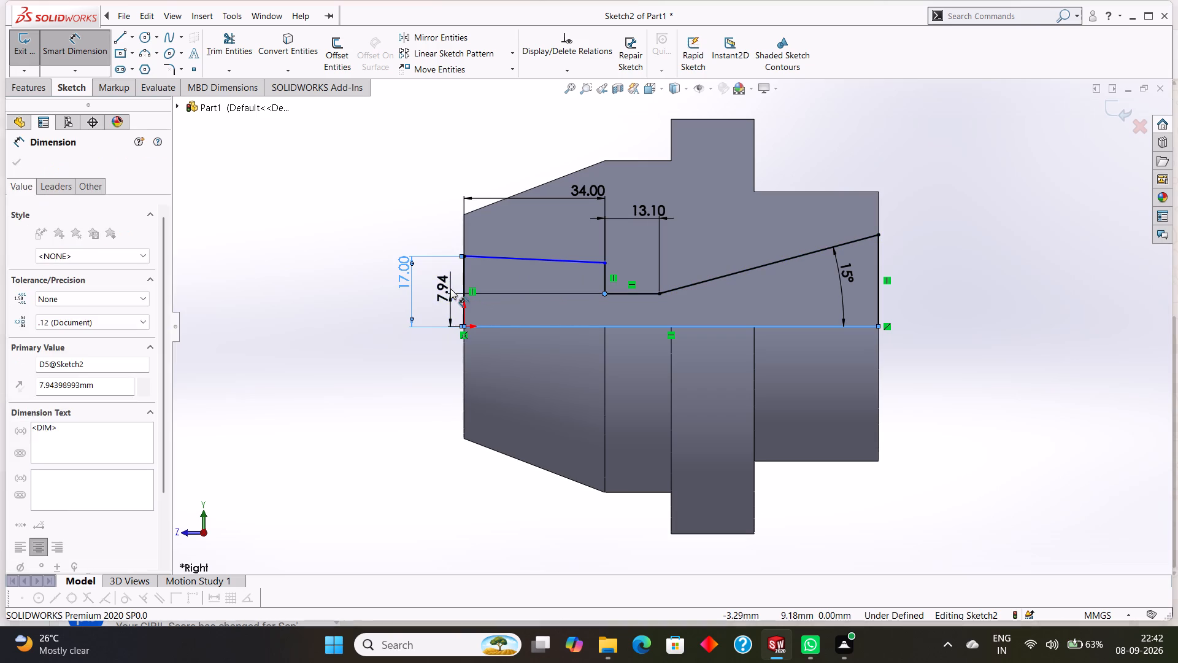
type("12")
key("Return")
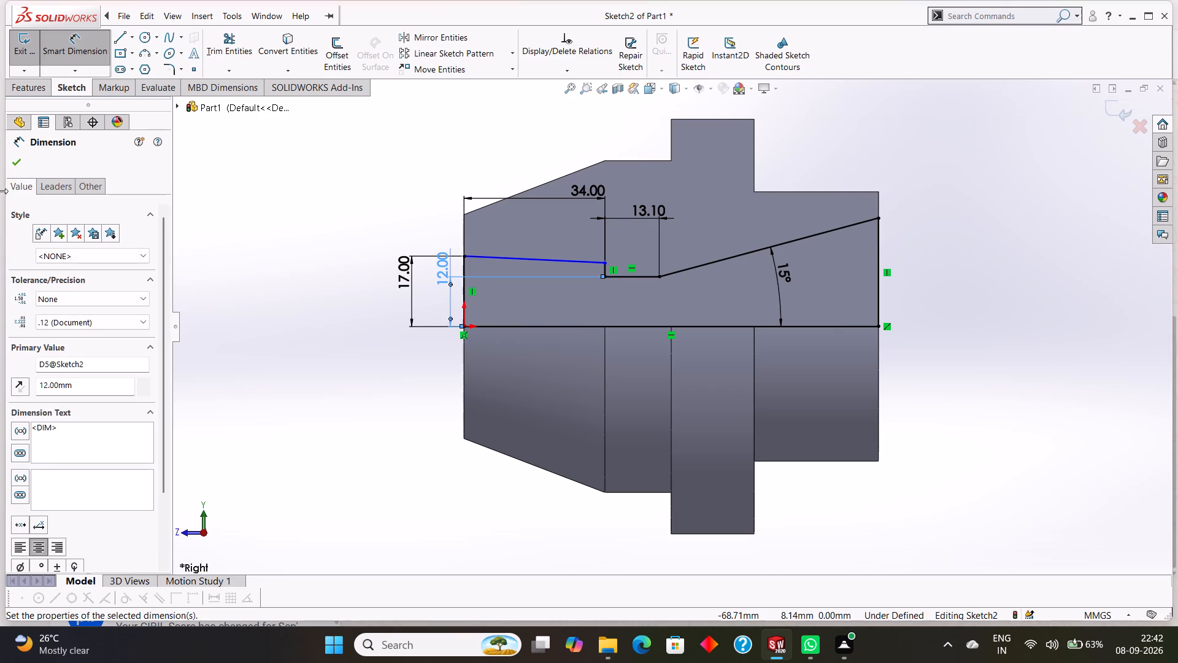
left_click(21, 166)
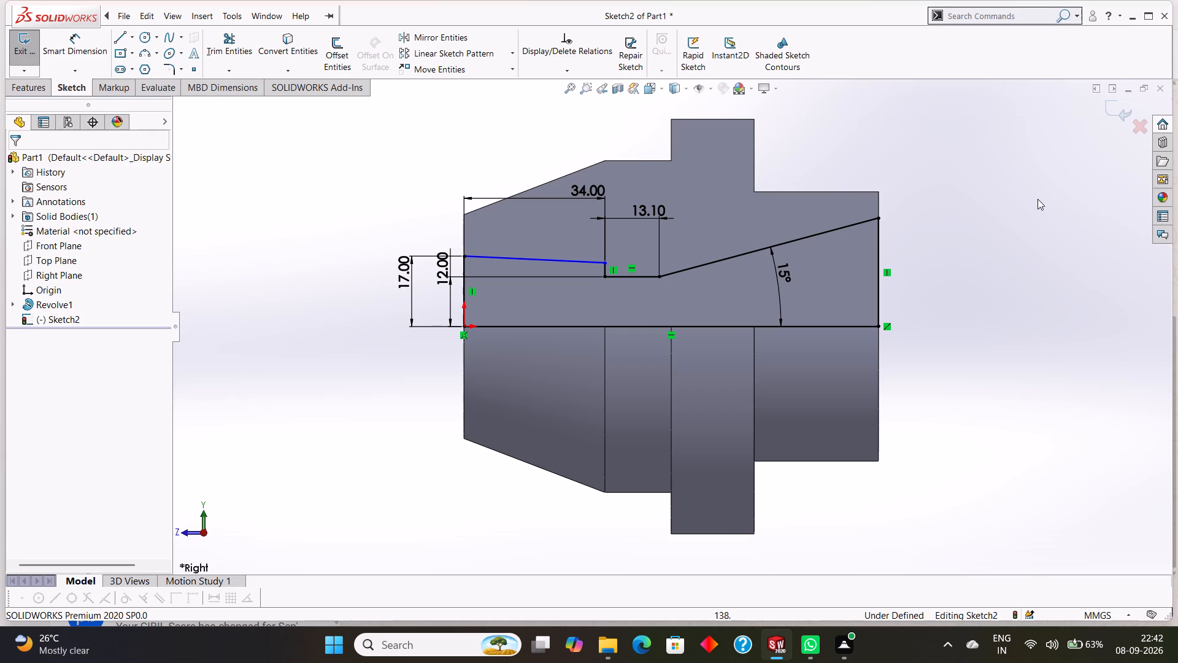
Examine the dimensioned inner profile on the revolved part from an angled view.
middle_click_drag(1037, 199, 1045, 255)
scroll(896, 320, "up", 3)
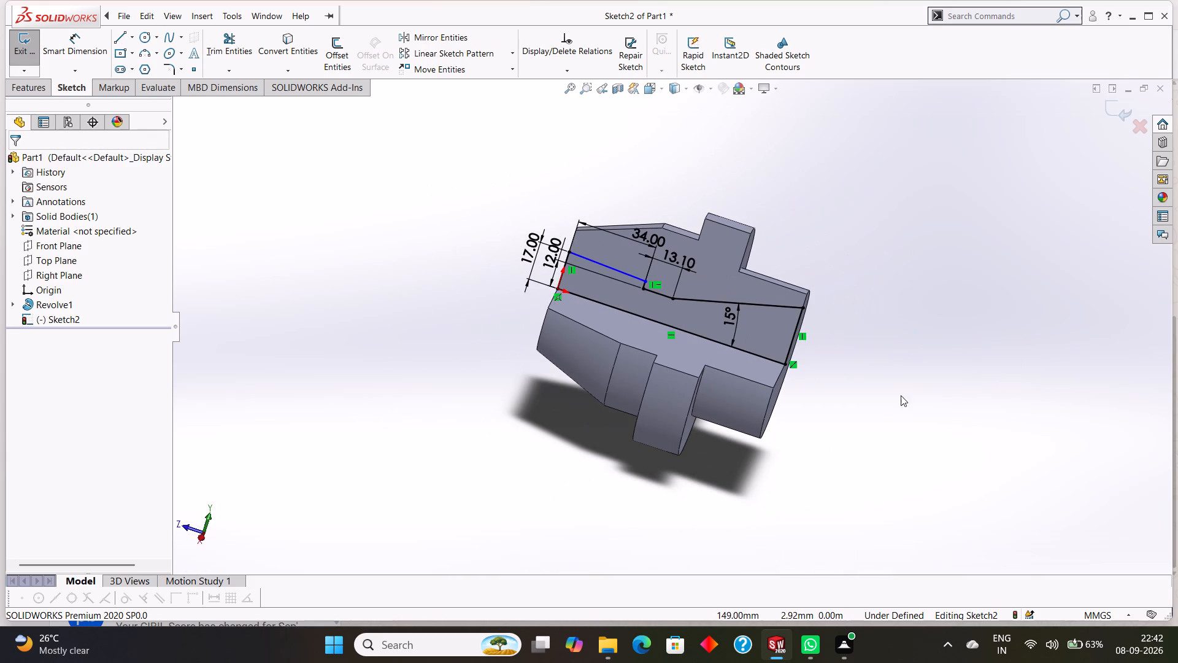
middle_click_drag(901, 395, 917, 369)
middle_click_drag(462, 238, 441, 293)
scroll(591, 263, "down", 4)
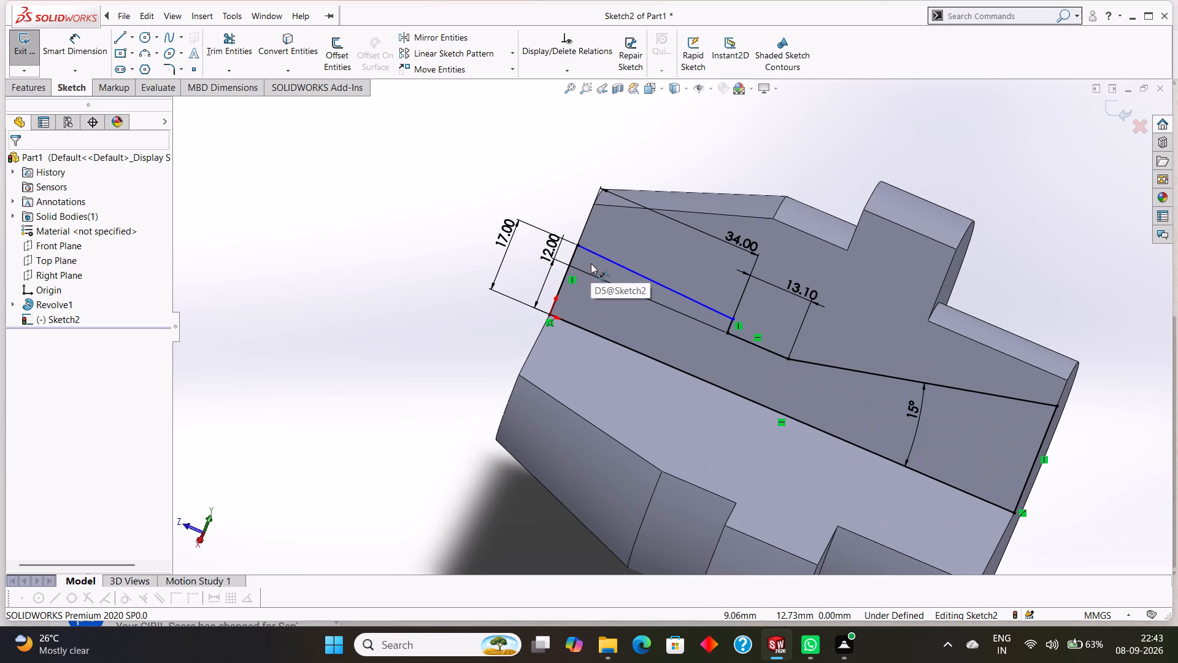
scroll(591, 263, "up", 1)
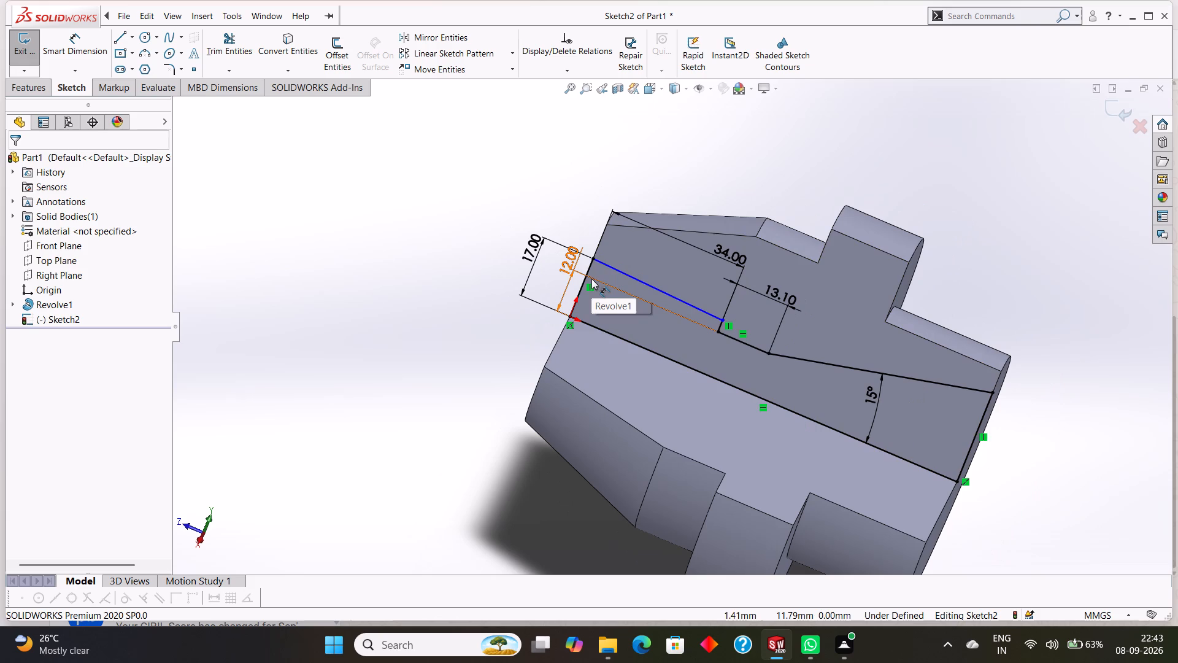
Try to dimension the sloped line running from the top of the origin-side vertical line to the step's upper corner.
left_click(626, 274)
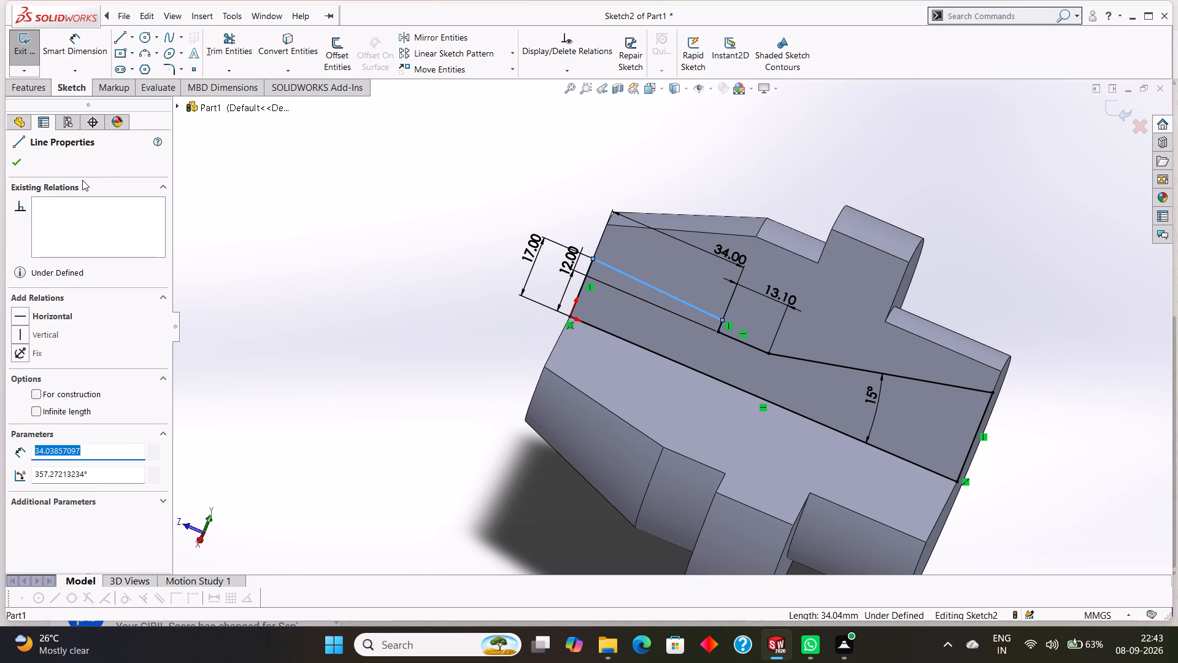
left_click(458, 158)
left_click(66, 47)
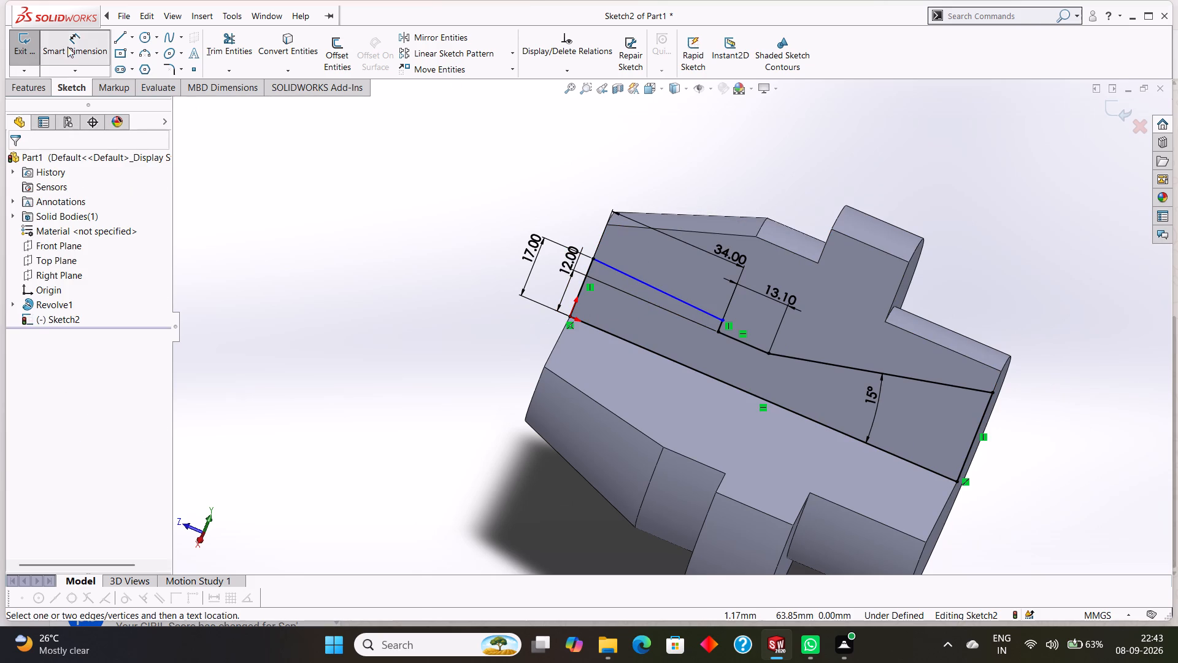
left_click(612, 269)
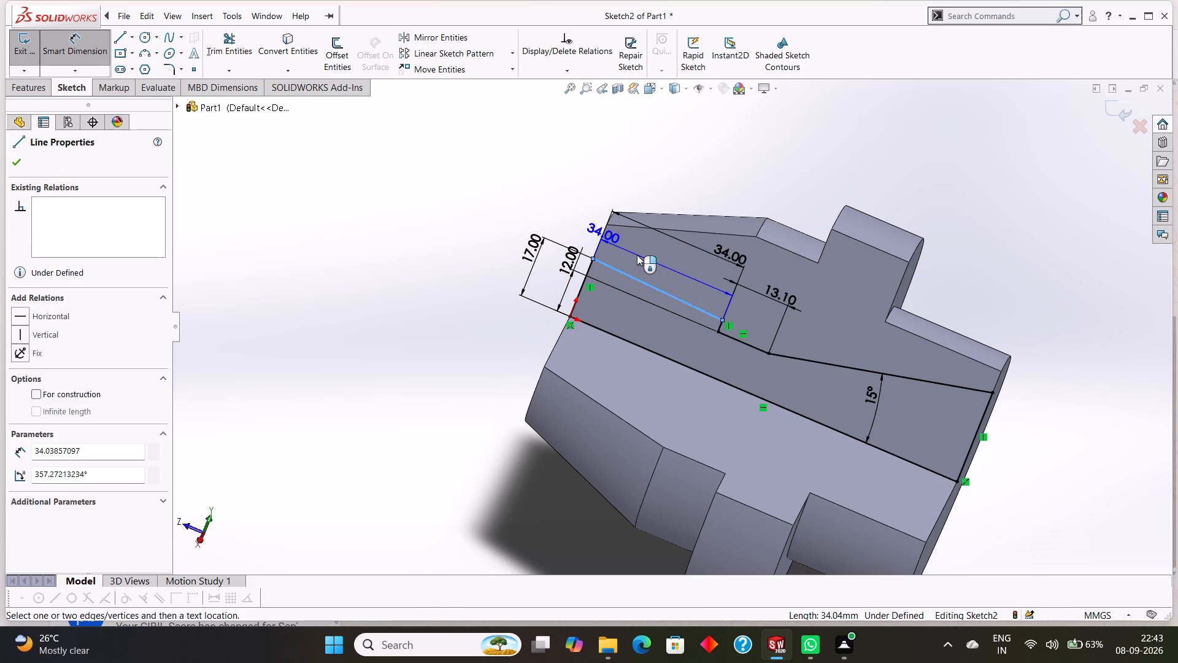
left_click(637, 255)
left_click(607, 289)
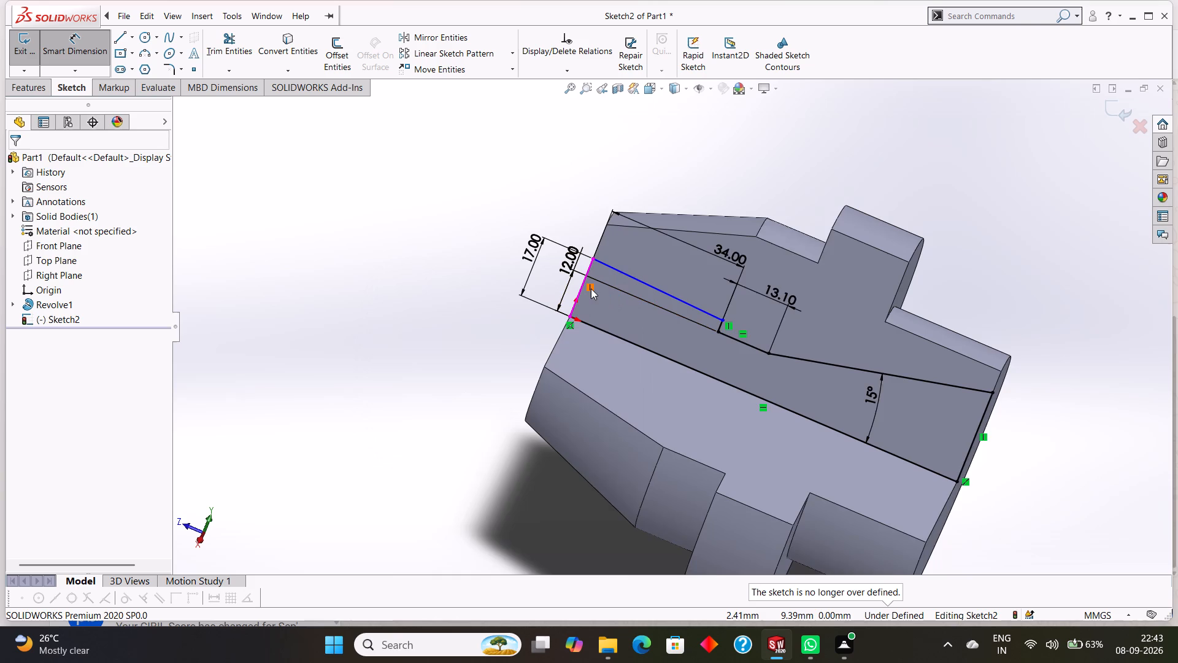
Dimension the vertical distance from the origin to the upper corner of the step as drawn, and finish dimensioning.
scroll(591, 289, "down", 2)
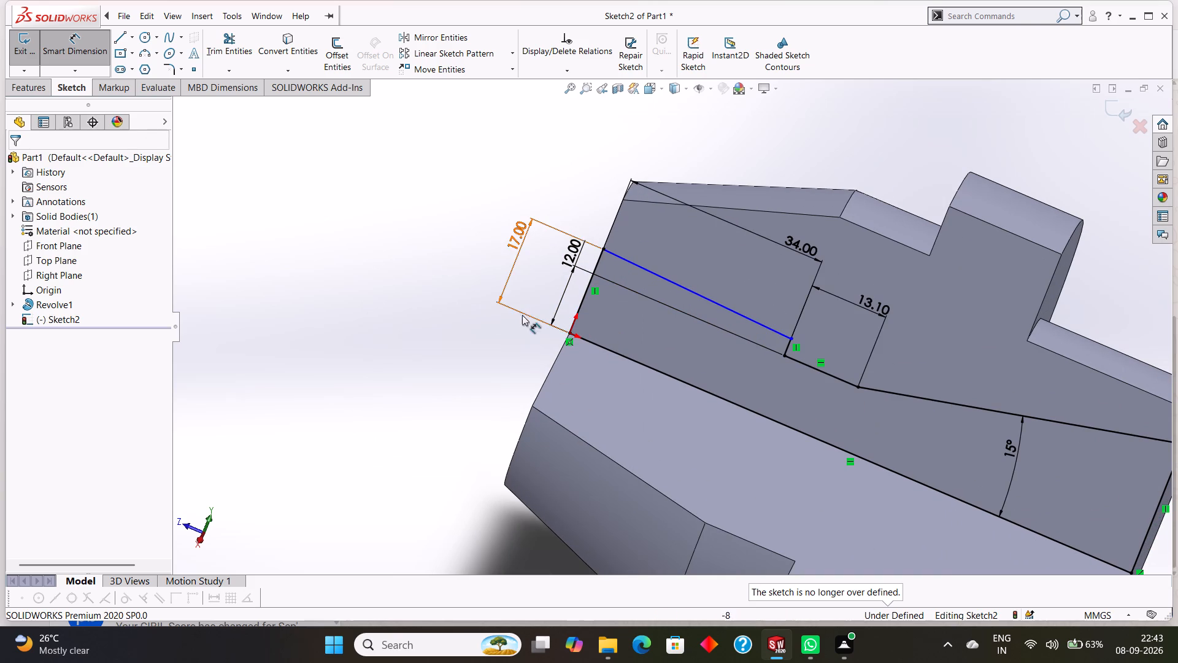
left_click(569, 332)
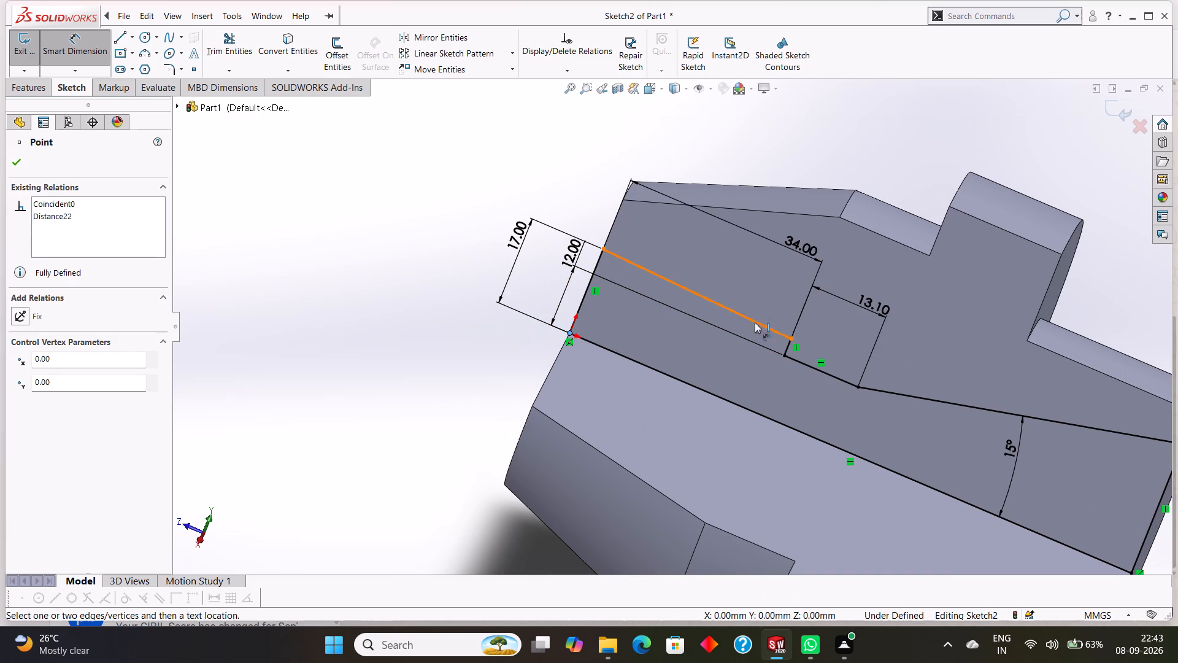
left_click(790, 337)
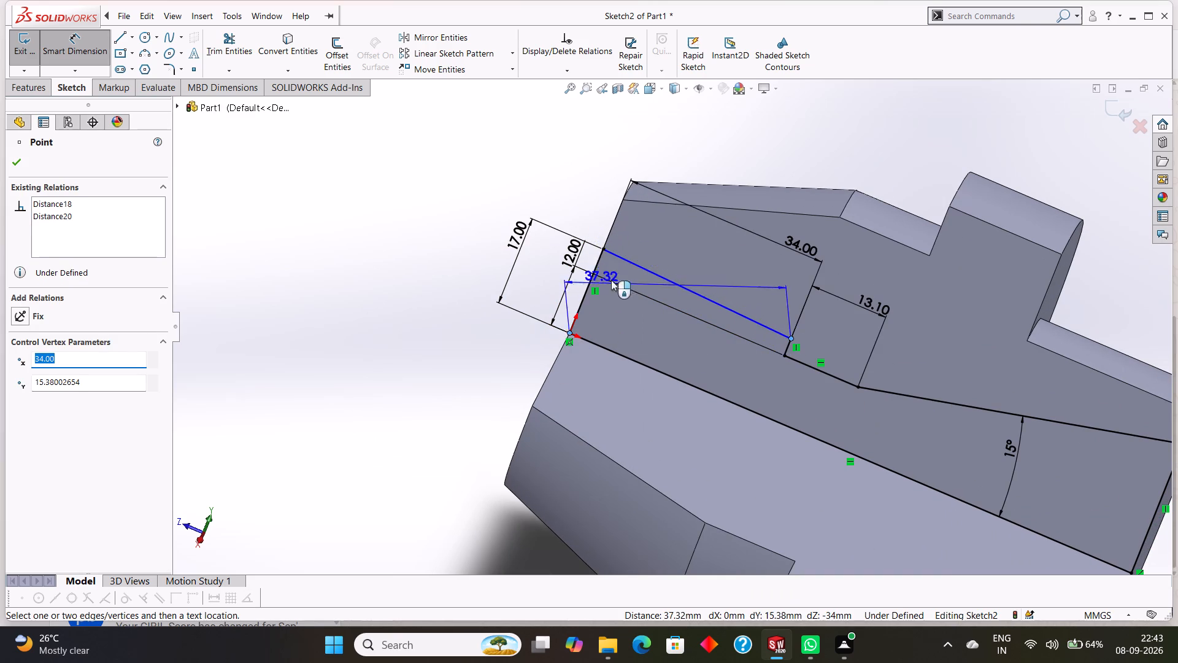
left_click_drag(456, 204, 451, 216)
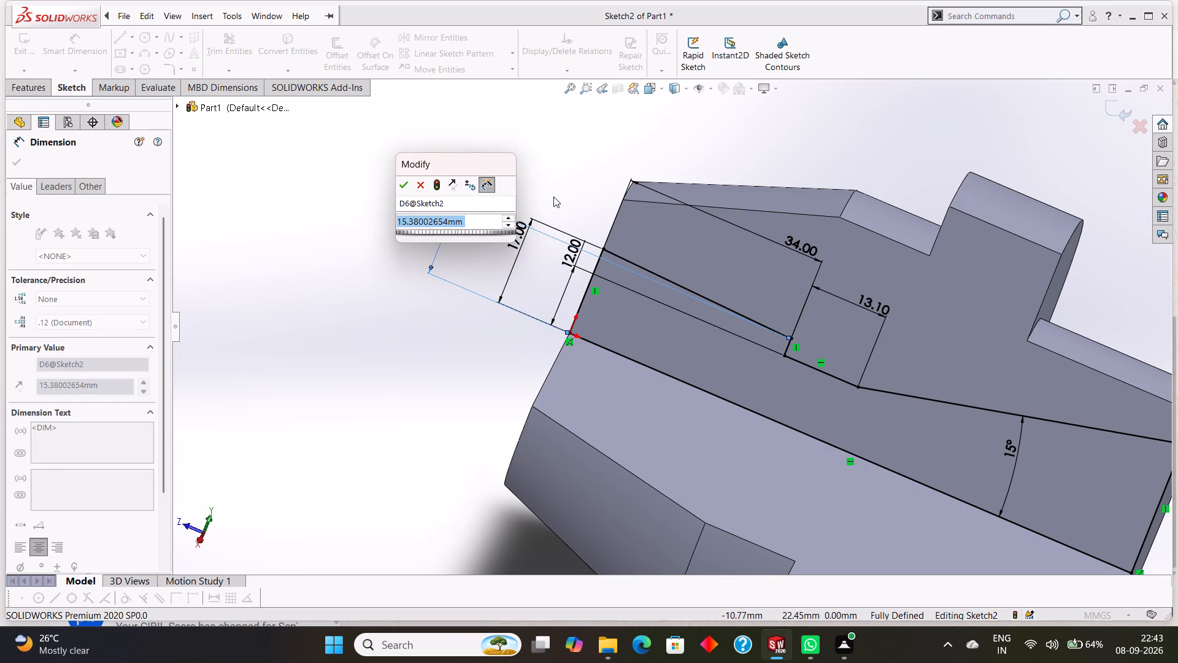
middle_click_drag(553, 196, 548, 79)
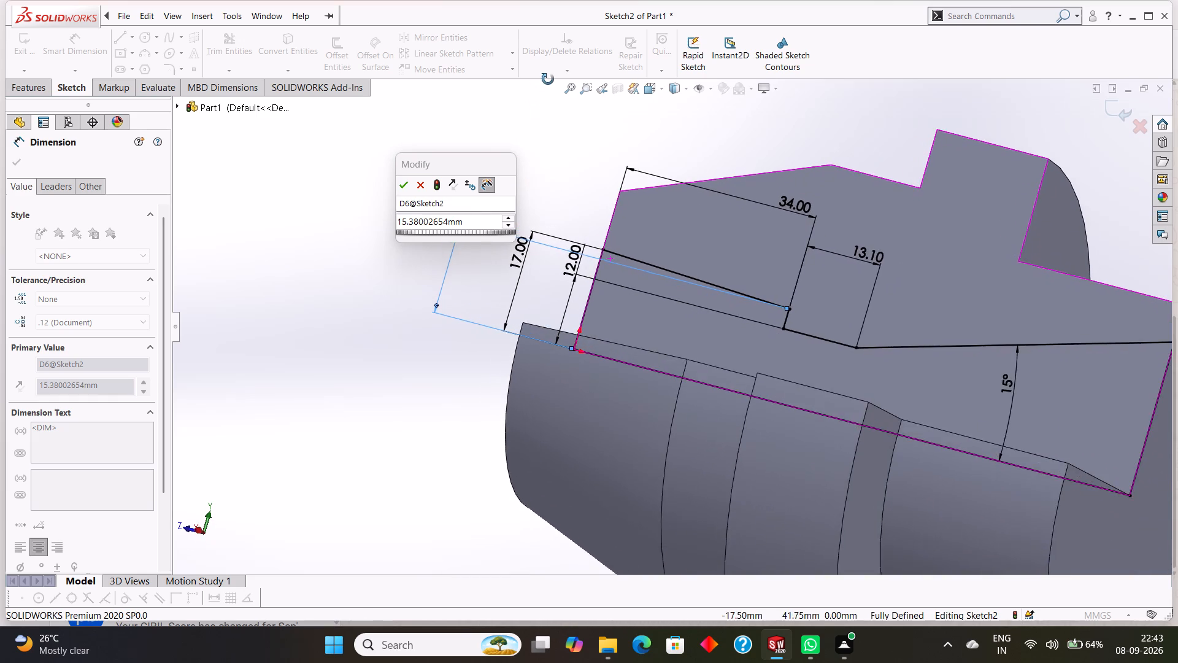
middle_click_drag(548, 79, 576, 130)
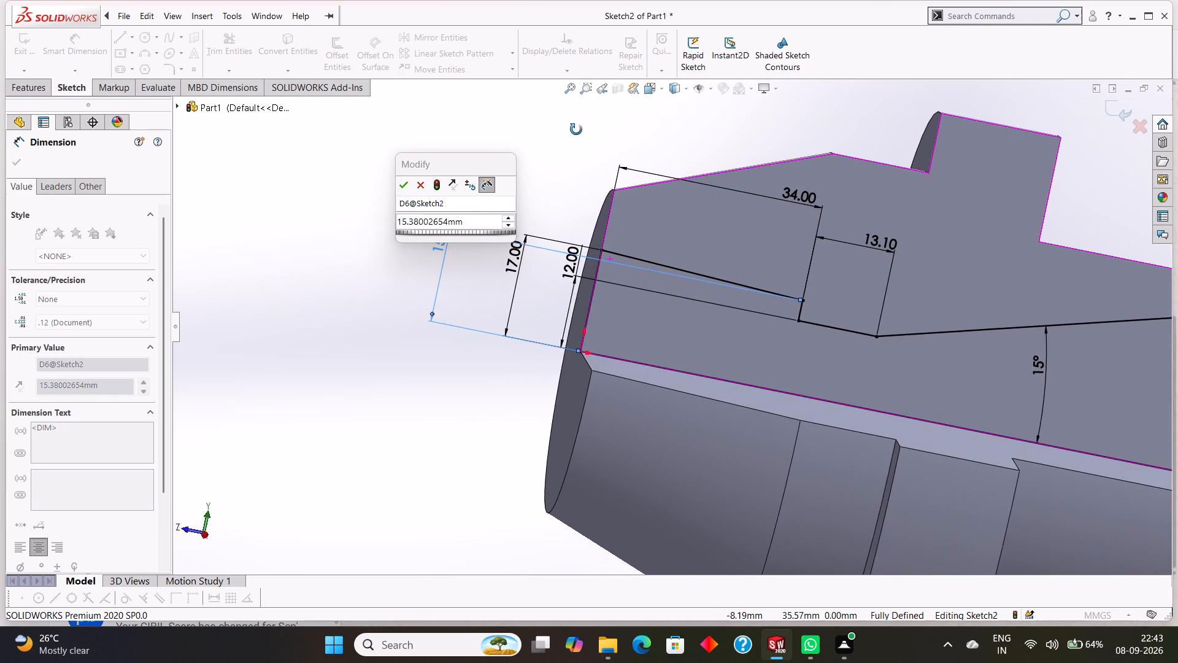
middle_click_drag(576, 130, 564, 131)
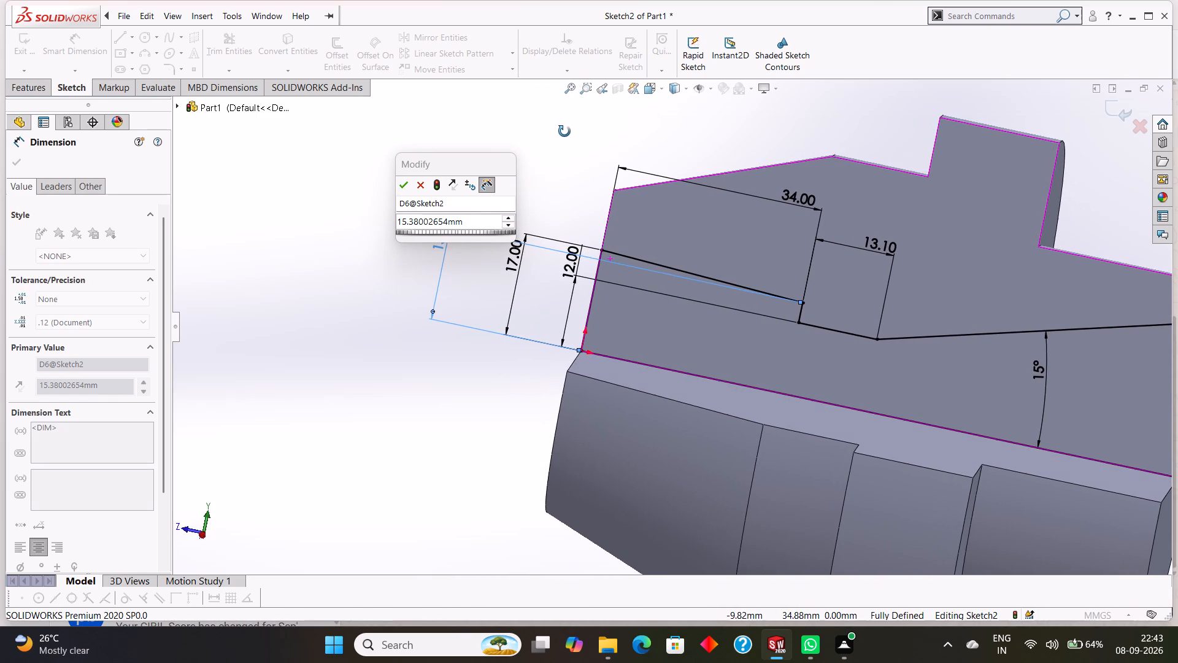
middle_click_drag(564, 131, 569, 135)
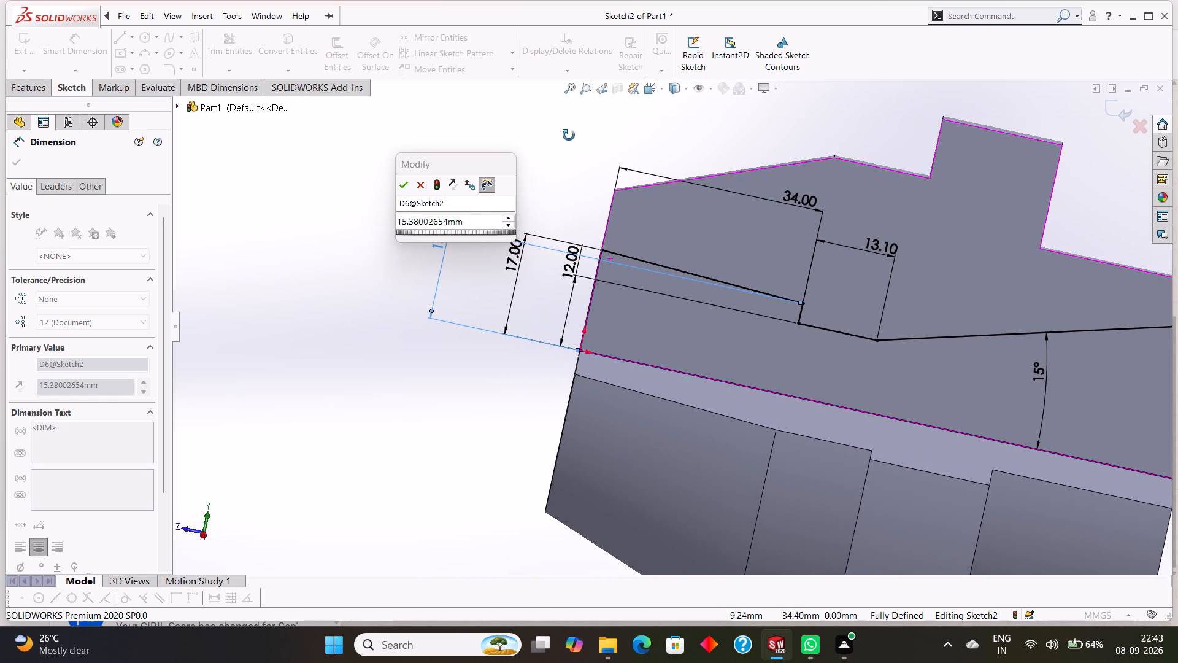
middle_click_drag(569, 135, 569, 147)
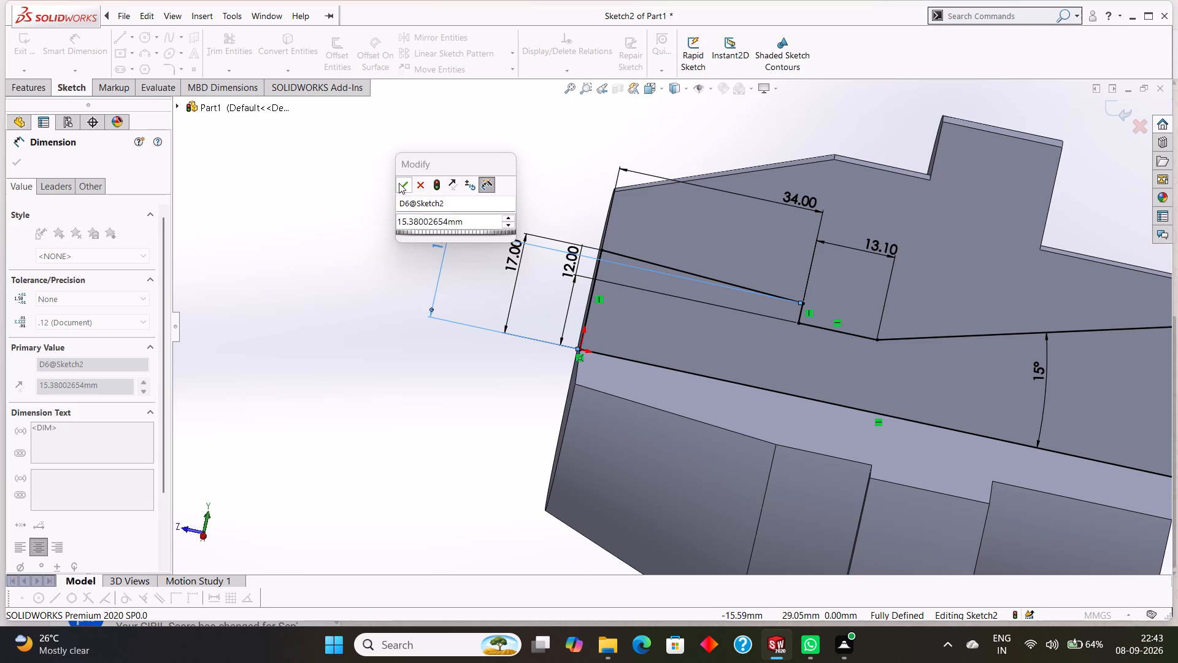
left_click(399, 183)
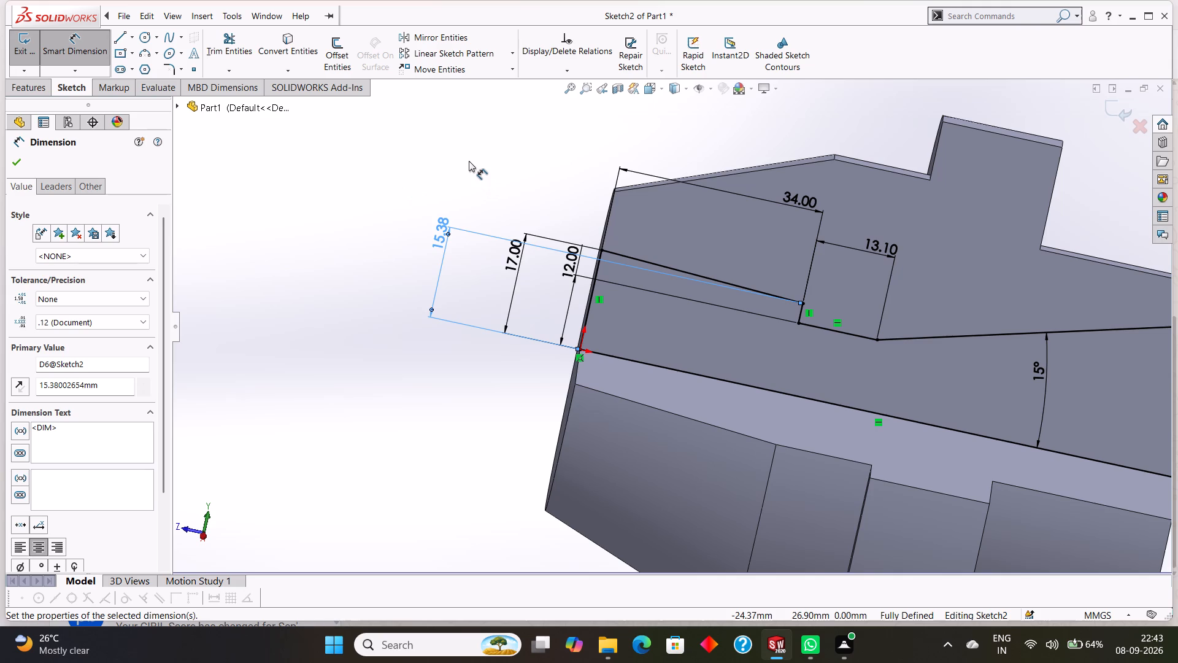
left_click(25, 165)
Revolve-cut the inner profile 360 degrees through the part about the sketch's horizontal base line from the origin.
middle_click_drag(401, 249, 388, 215)
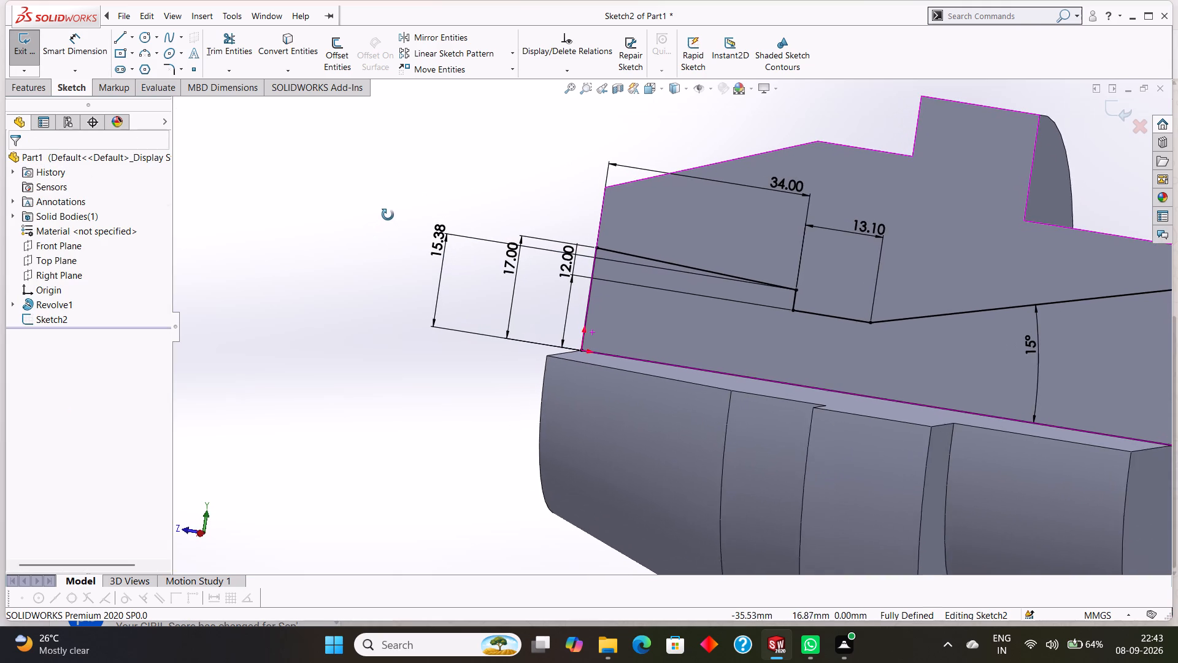
middle_click_drag(388, 215, 390, 215)
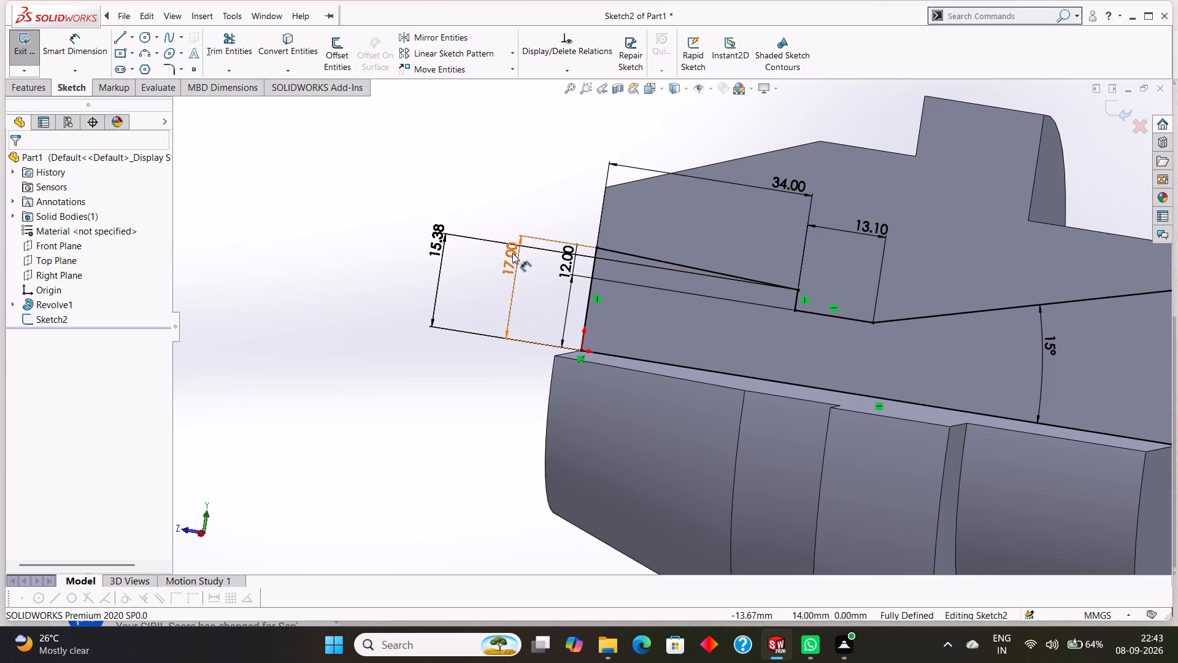
scroll(512, 253, "up", 1)
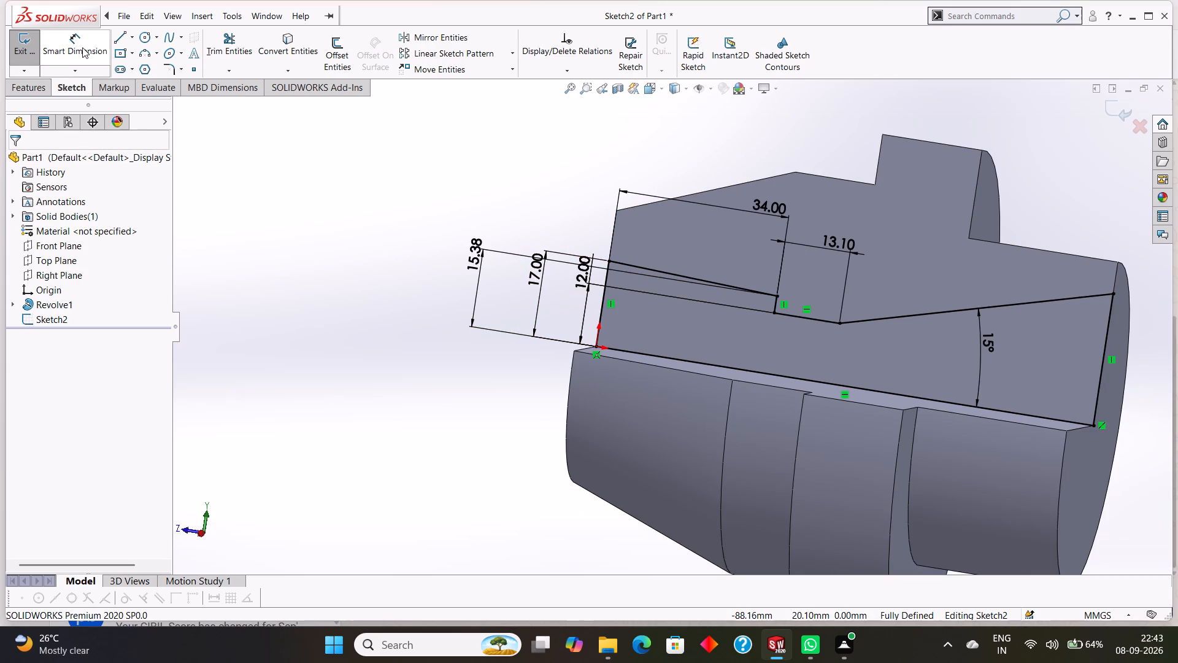
left_click(44, 87)
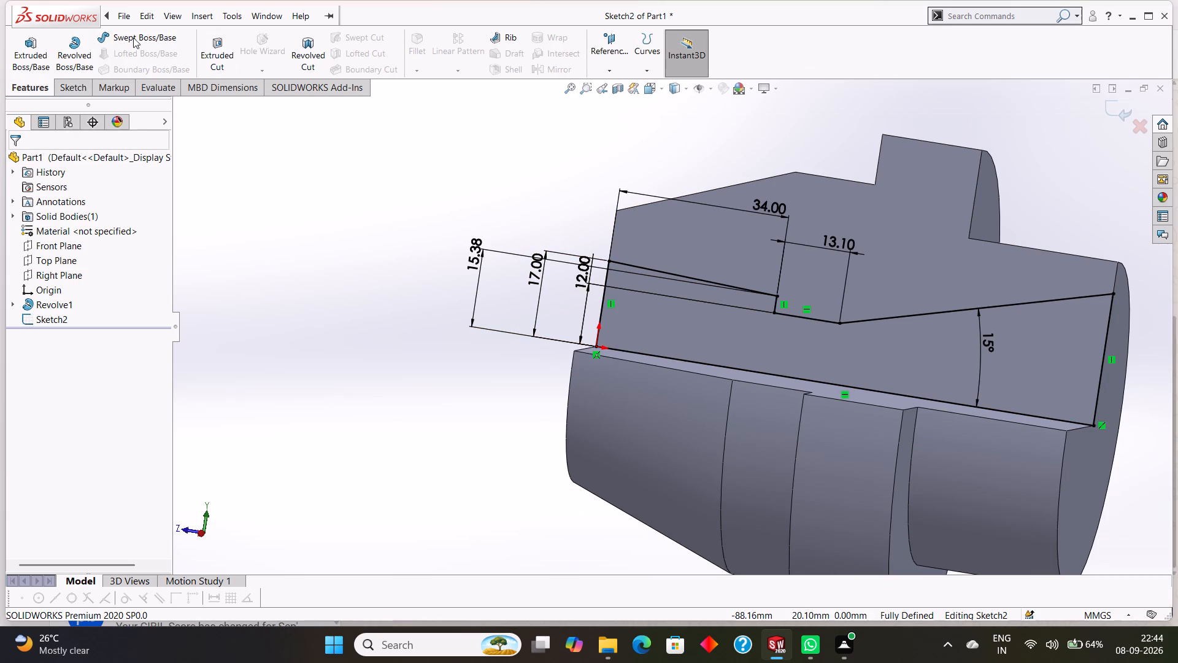
left_click(299, 58)
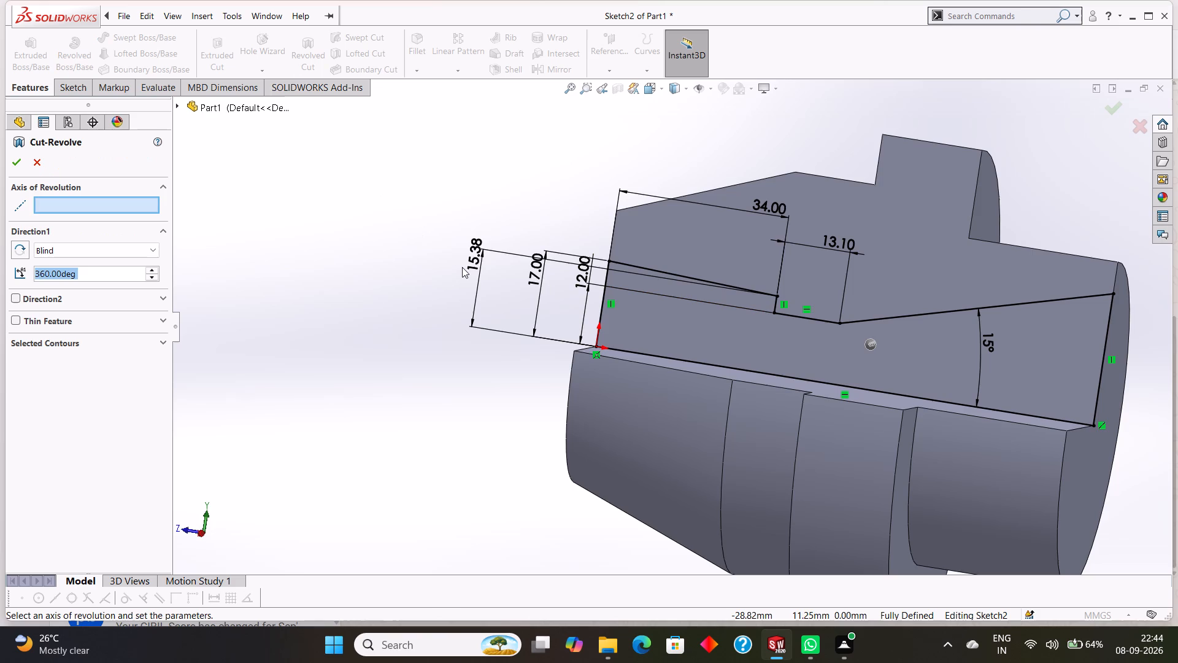
middle_click_drag(495, 182, 480, 279)
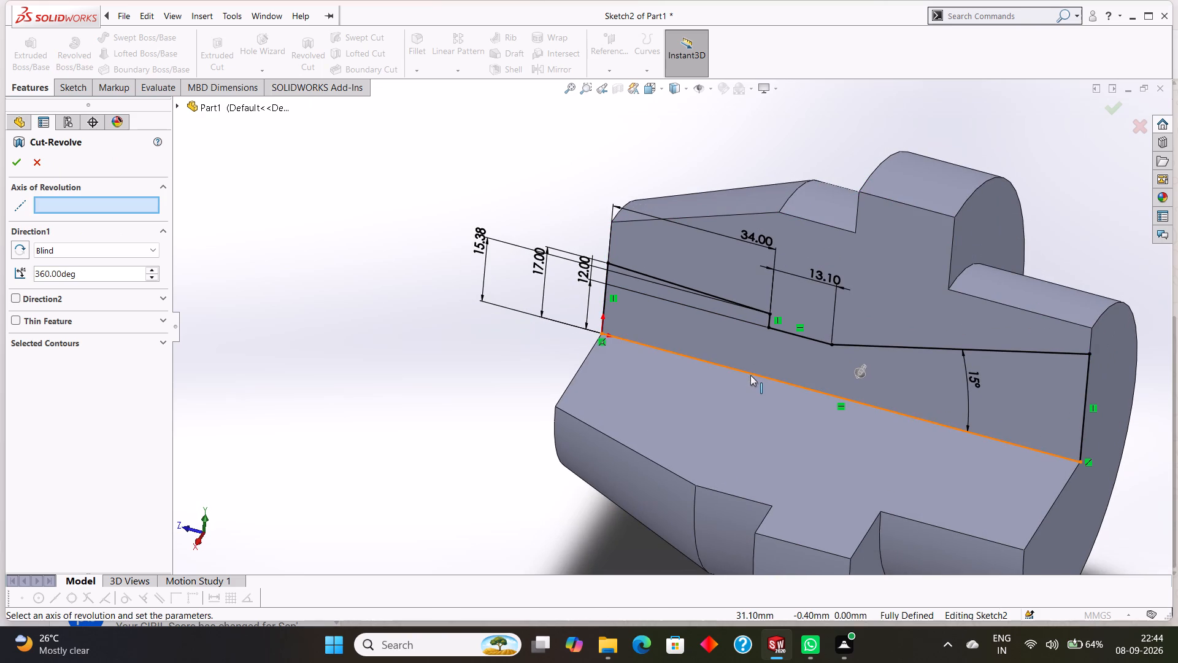
left_click(750, 375)
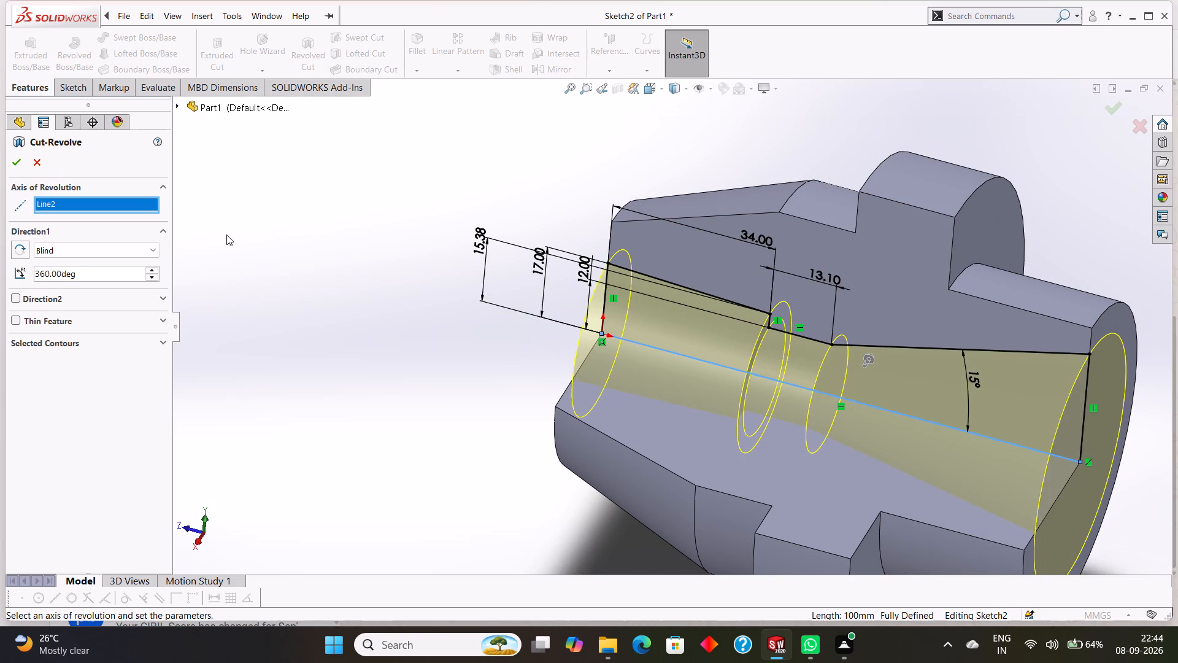
left_click(18, 164)
left_click(406, 222)
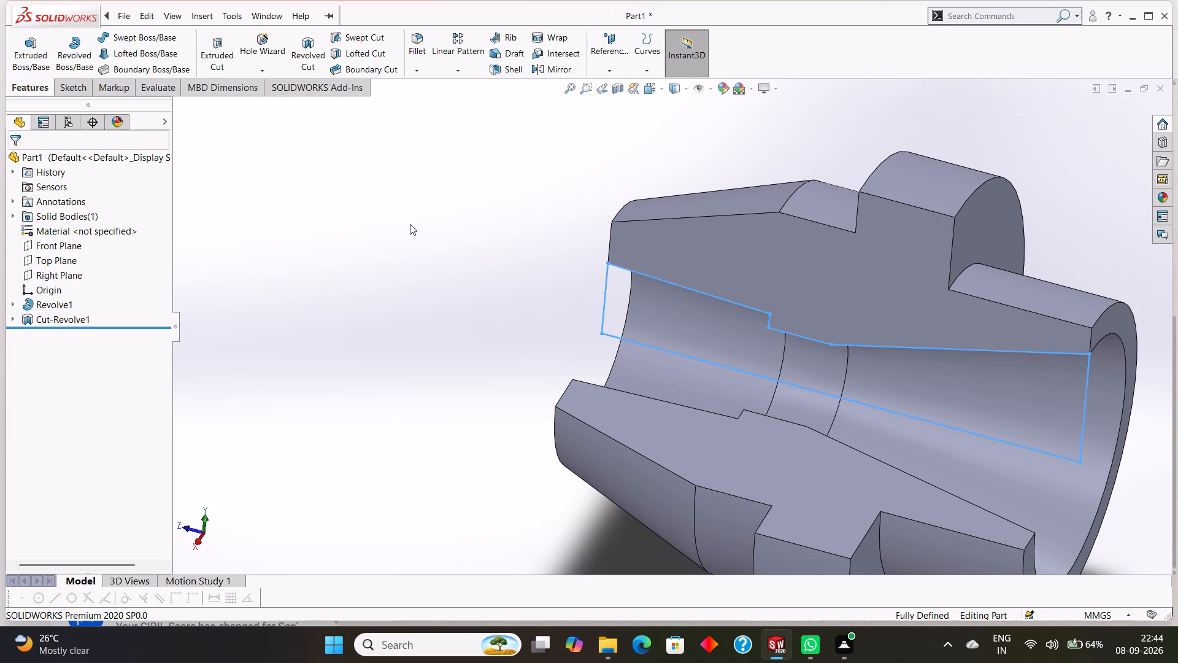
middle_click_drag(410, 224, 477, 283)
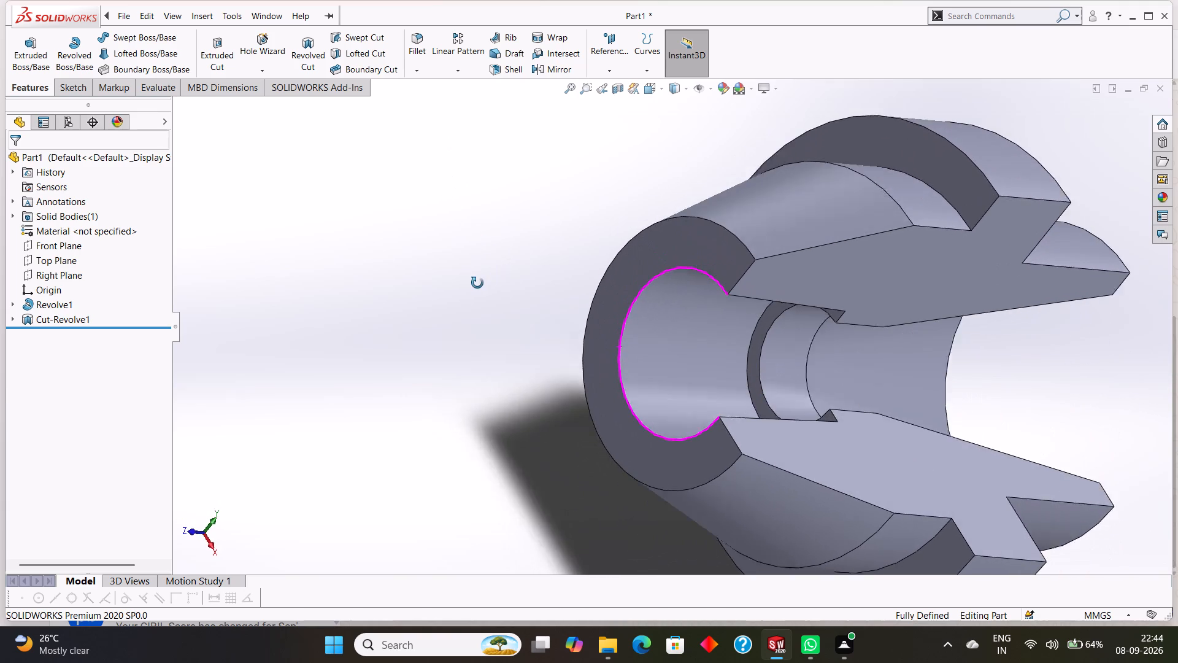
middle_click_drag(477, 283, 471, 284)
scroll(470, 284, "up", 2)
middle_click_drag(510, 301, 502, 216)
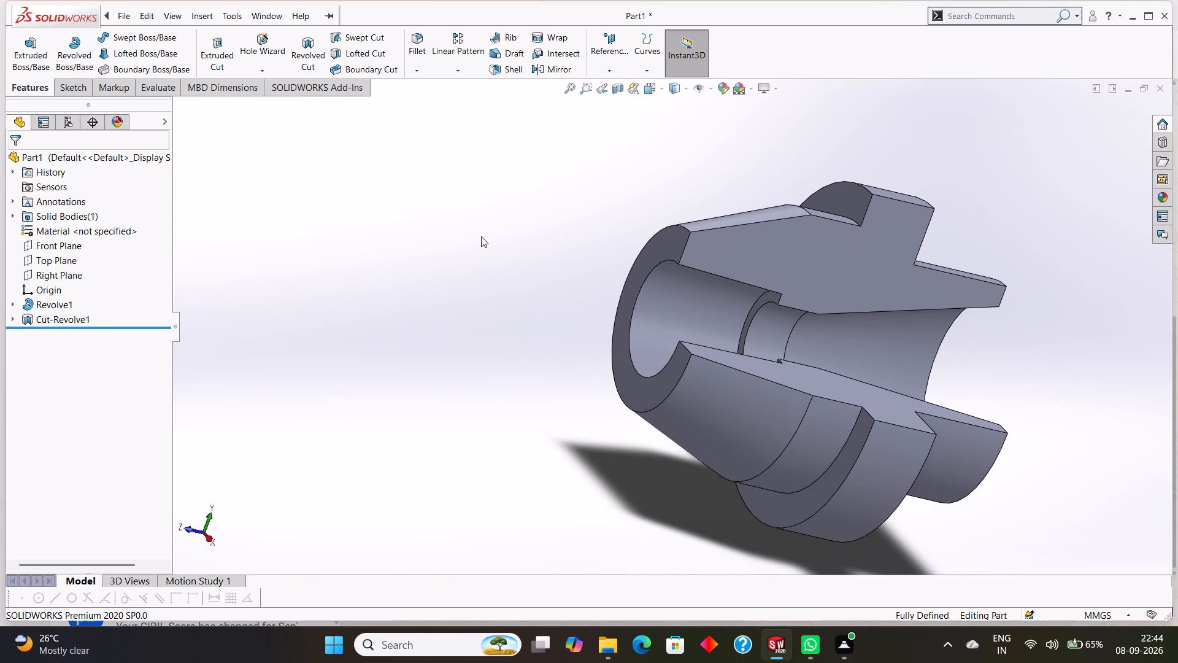